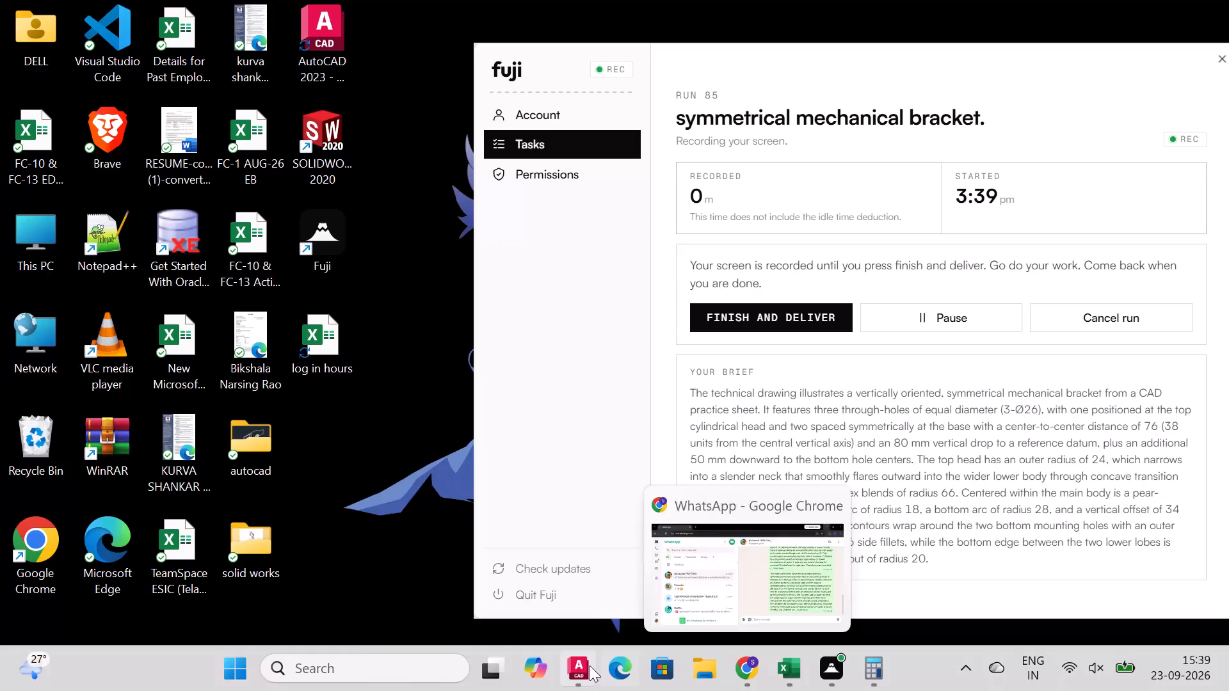
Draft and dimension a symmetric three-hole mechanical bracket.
Switch to AutoCAD and create a new drawing from the acadiso.dwt template.
click(575, 663)
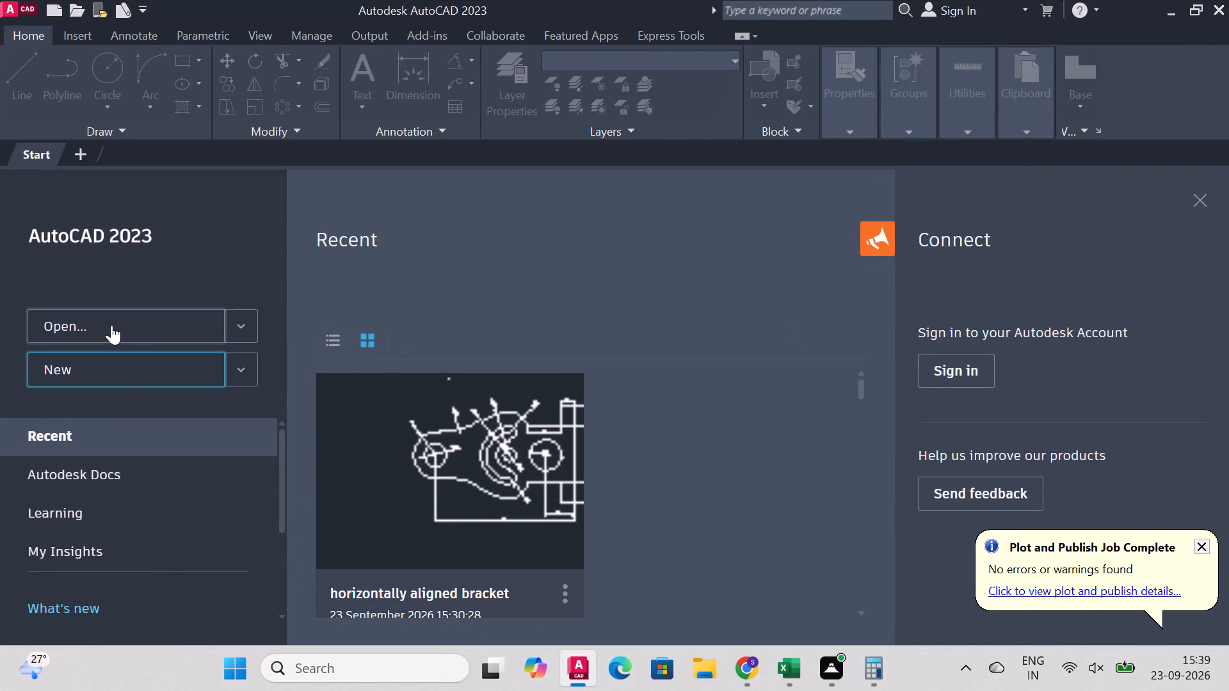
click(145, 367)
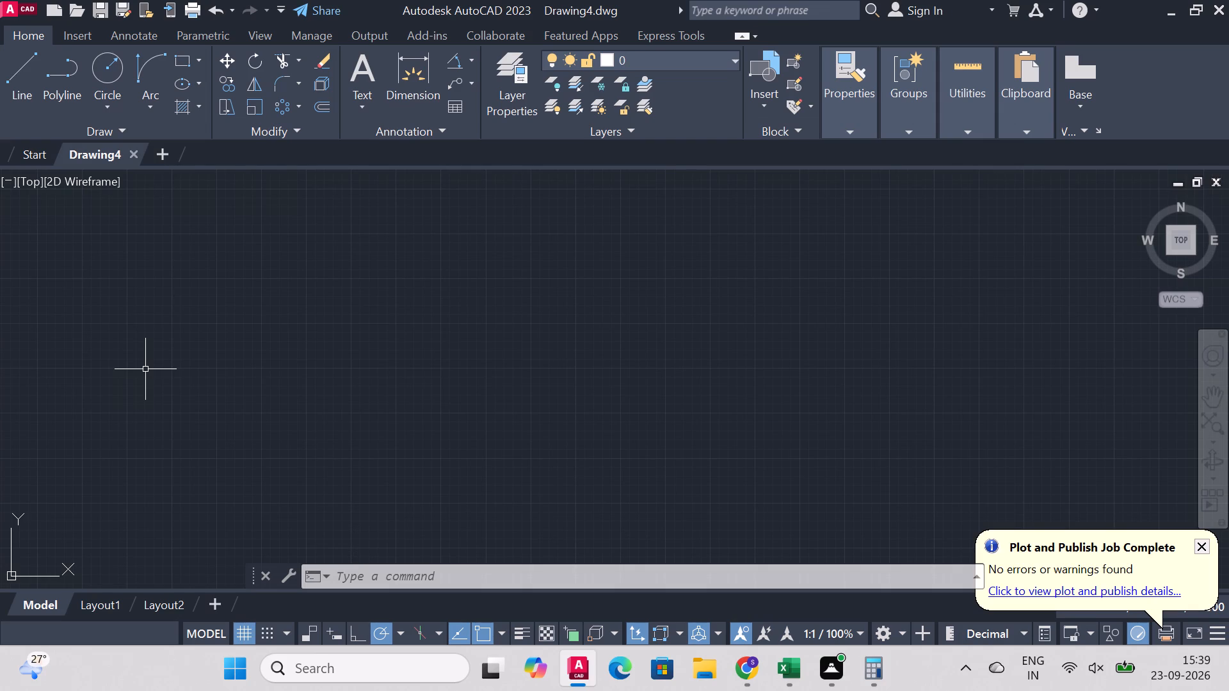
Set the drawing units' length precision to one decimal place (0.0).
text(units)
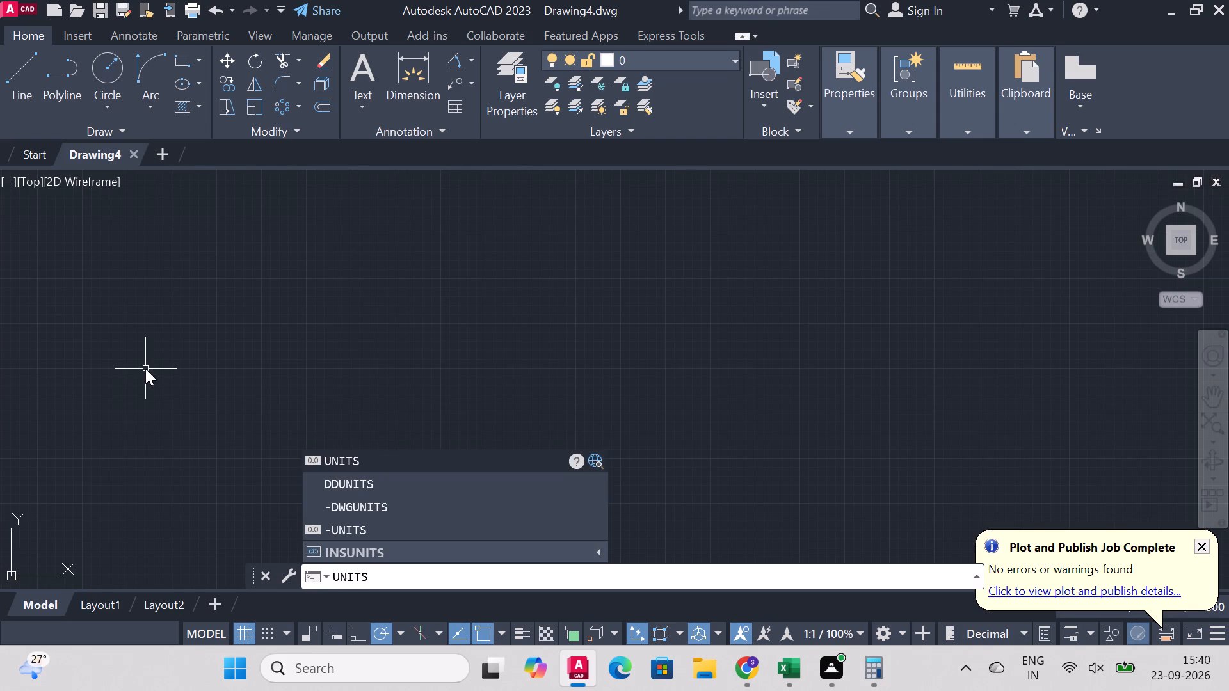
key(Return)
click(575, 231)
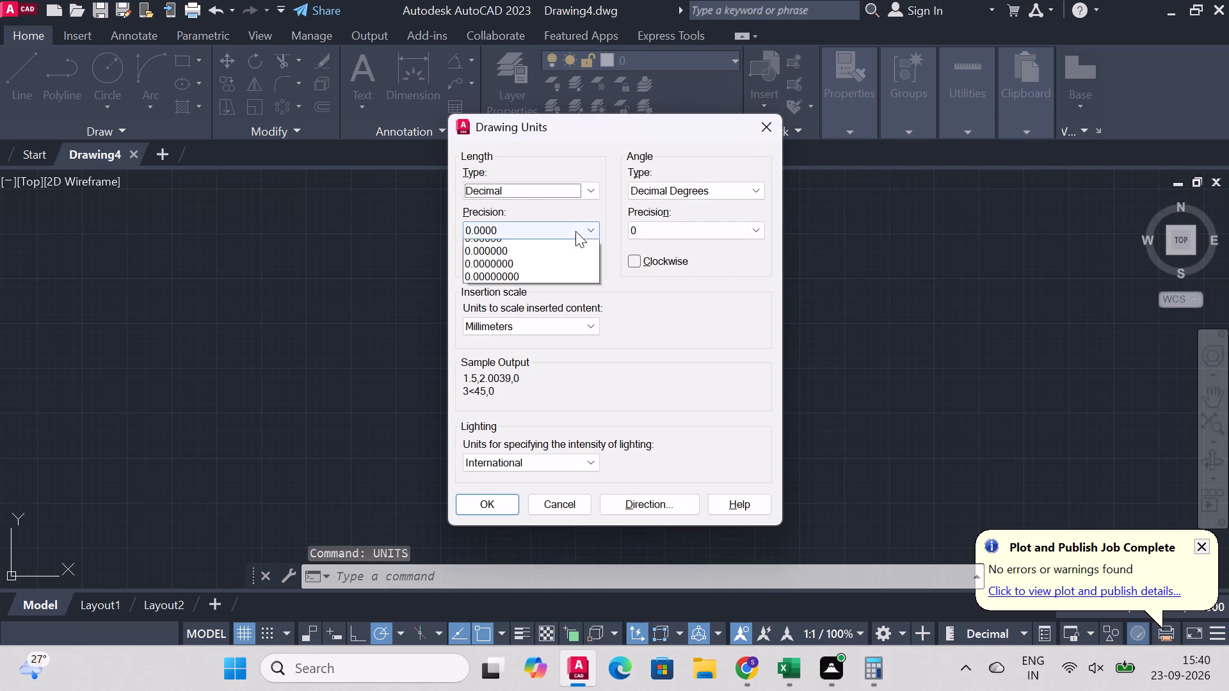
click(565, 256)
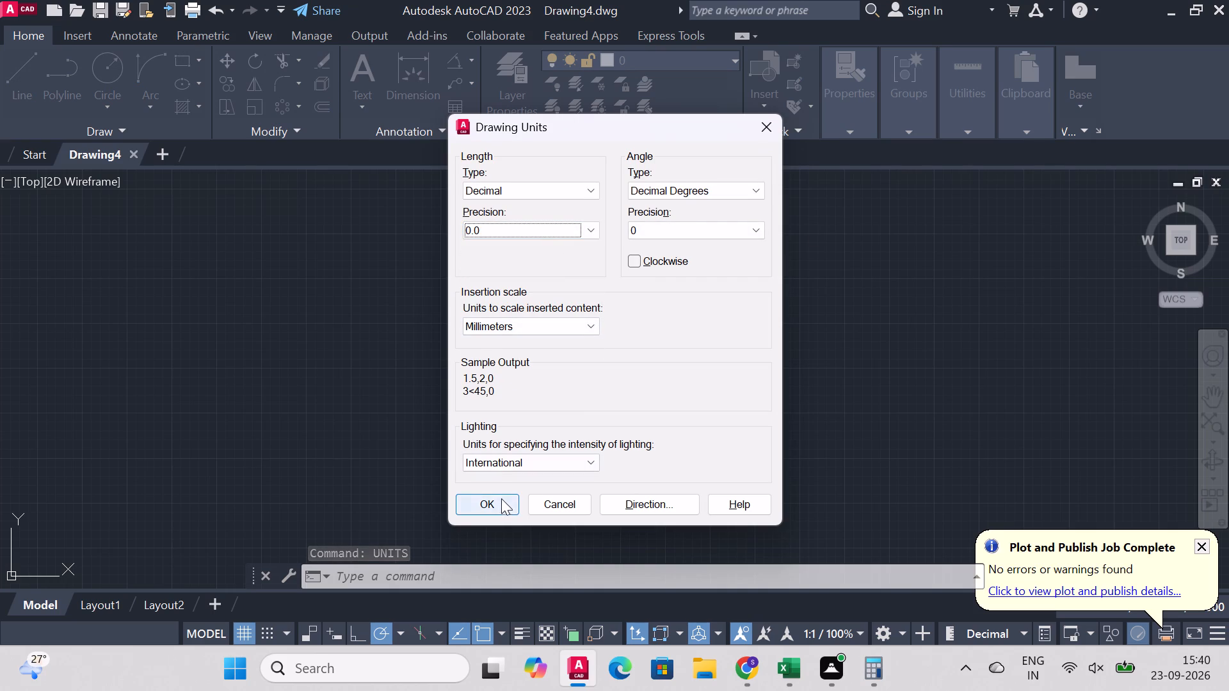
click(502, 498)
Set the model space limits from 0,0 to 100,100.
text(limits)
key(Return)
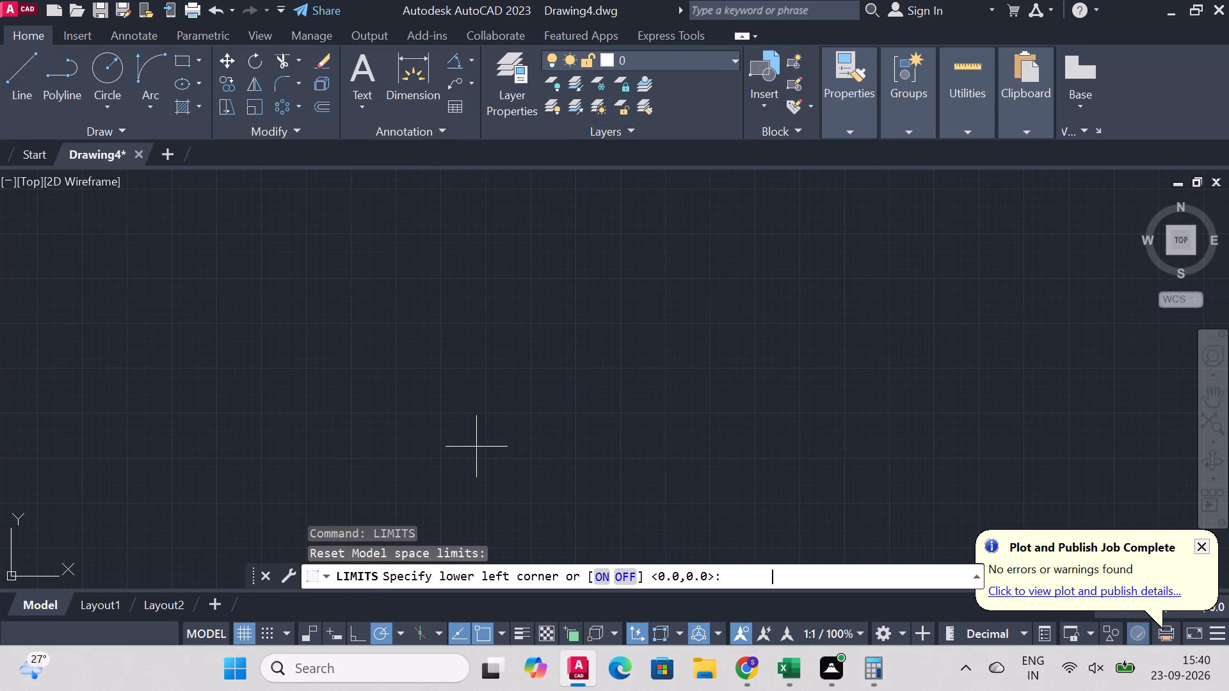
text(0,0)
key(Return)
text(100,100)
key(Return)
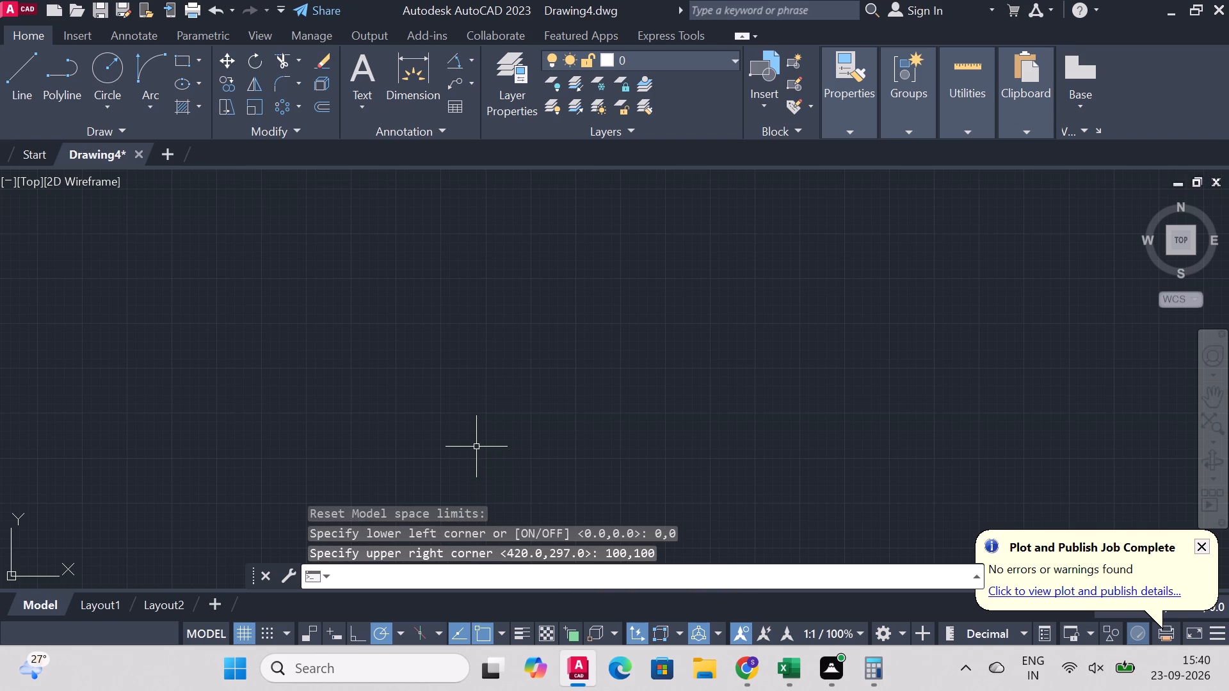
Turn on command log file recording with LOGFILEON.
text(logfil)
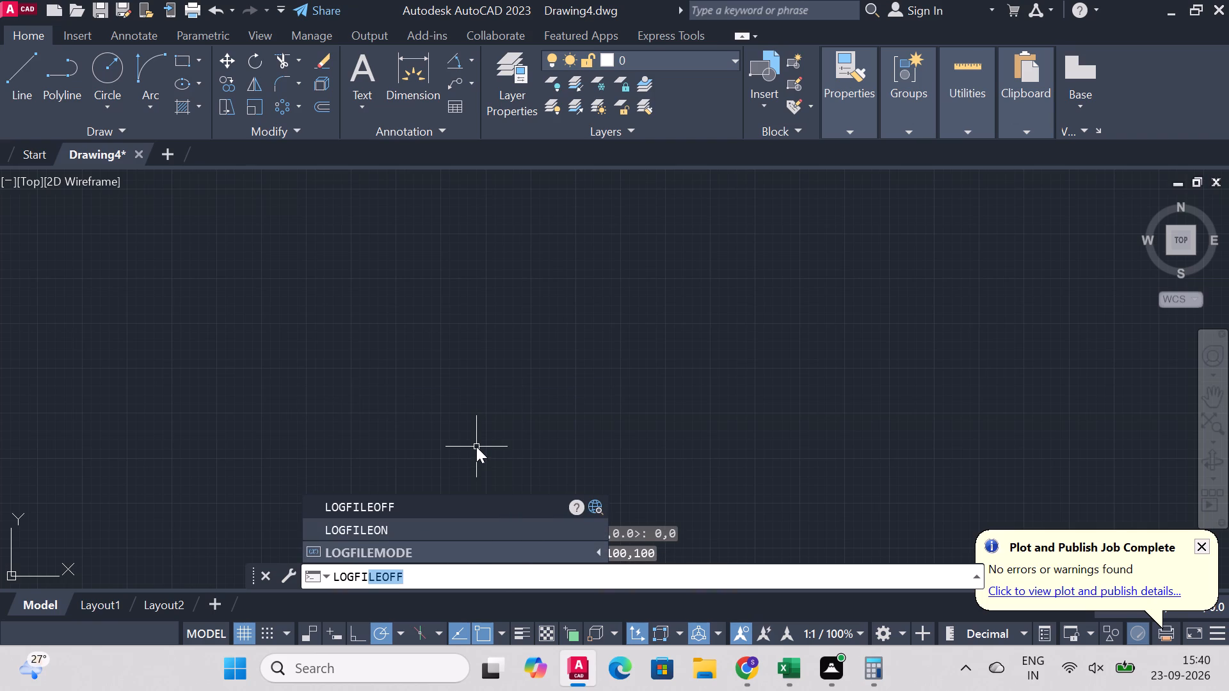
key(Up)
key(Return)
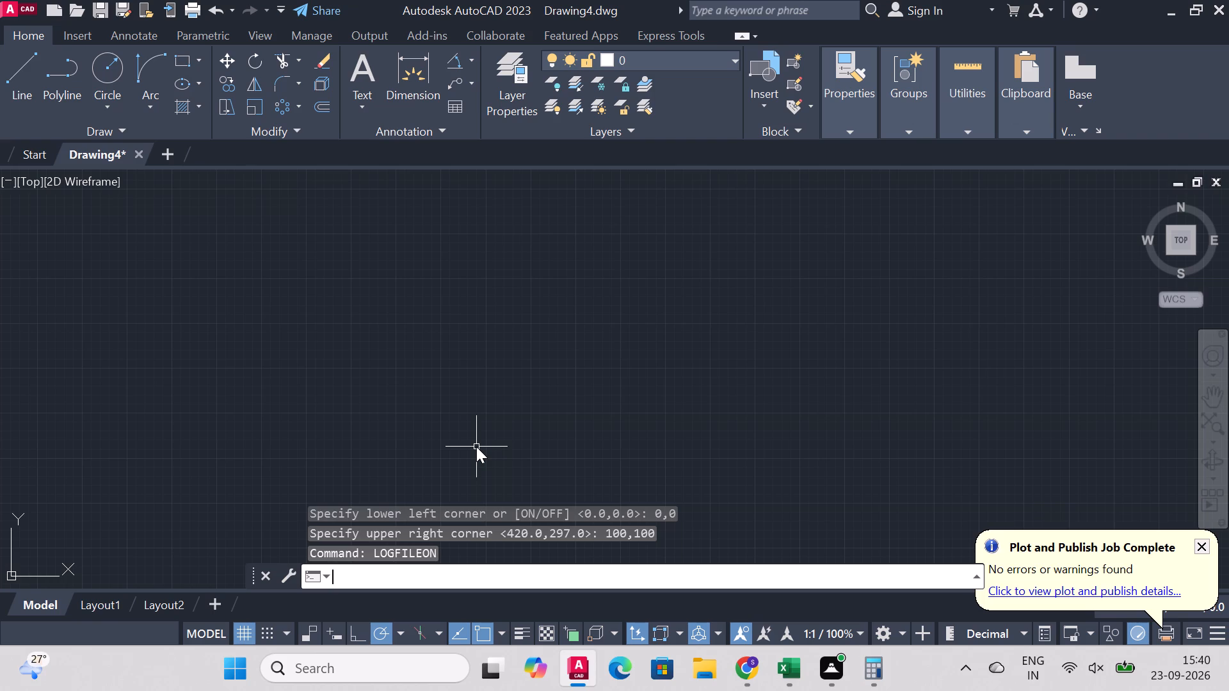
Draw a 26 mm diameter circle in the empty drawing area as the bracket's left bottom hole.
key(z)
key(Return)
key(a)
key(Return)
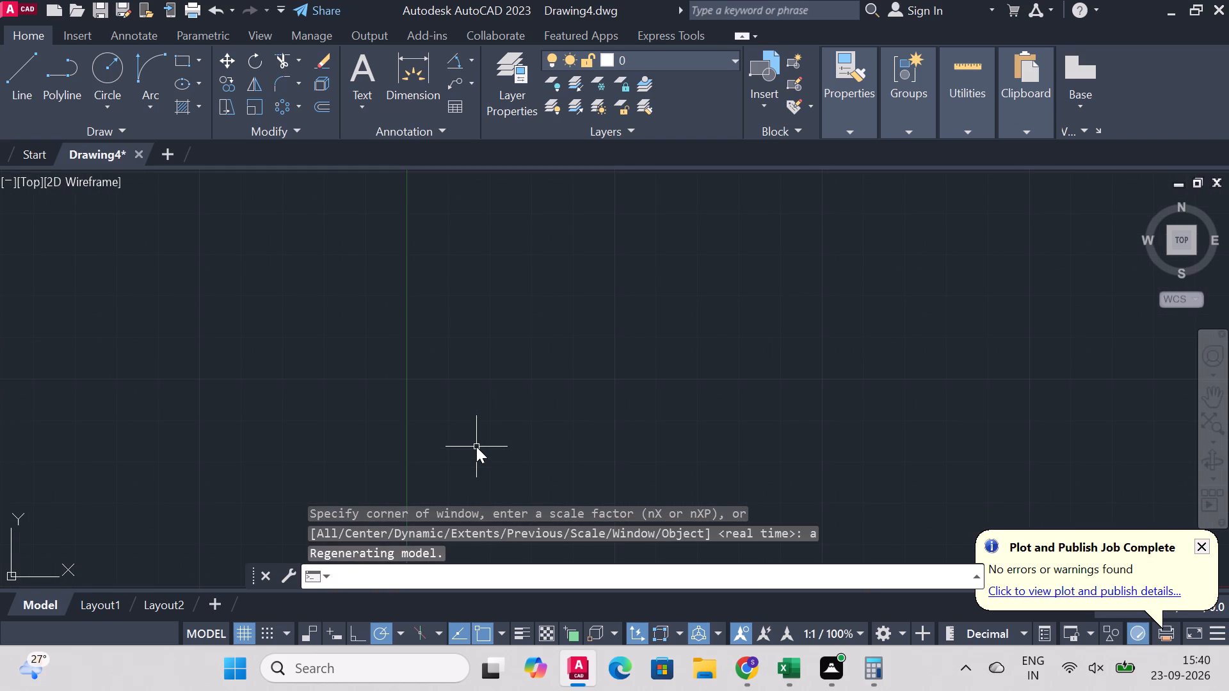
scroll(826, 180, down, 3)
scroll(962, 223, up, 5)
scroll(652, 327, down, 1)
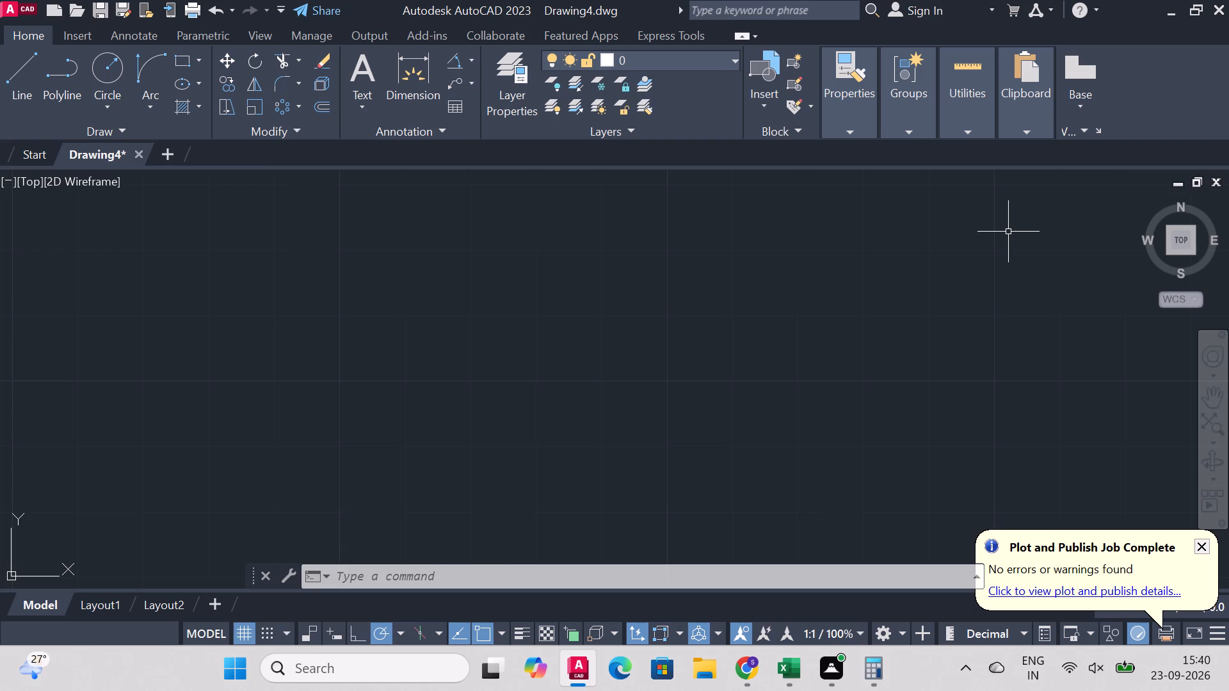
click(9, 72)
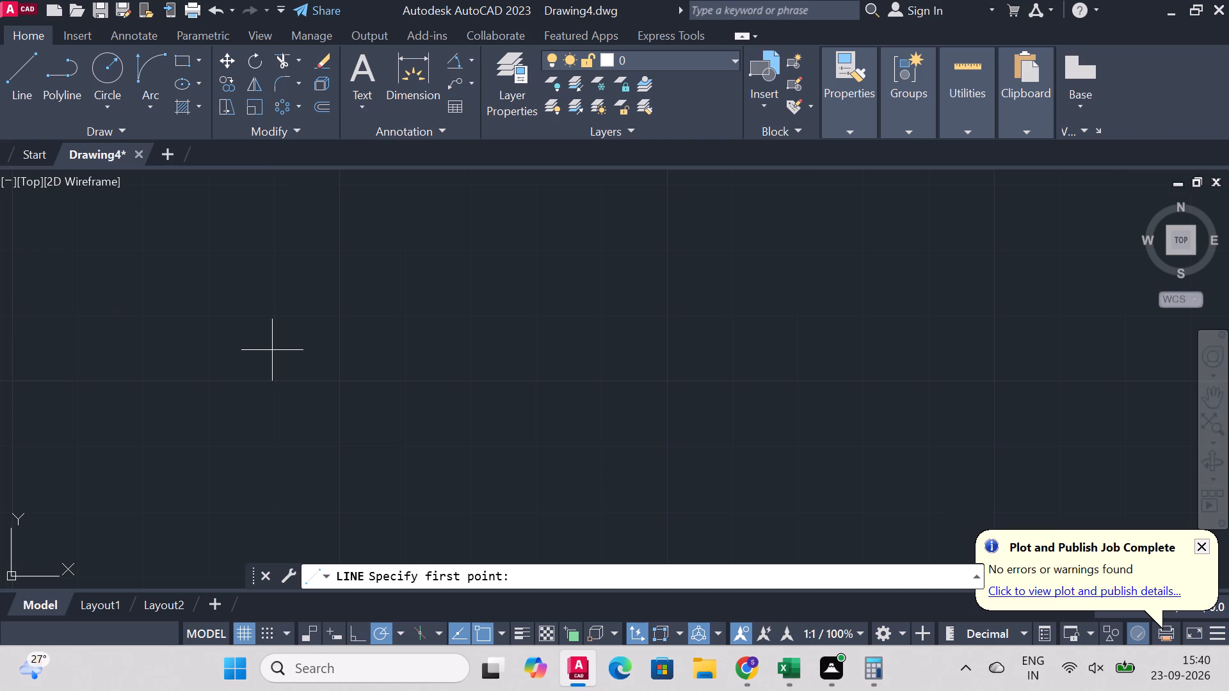
click(122, 74)
click(346, 415)
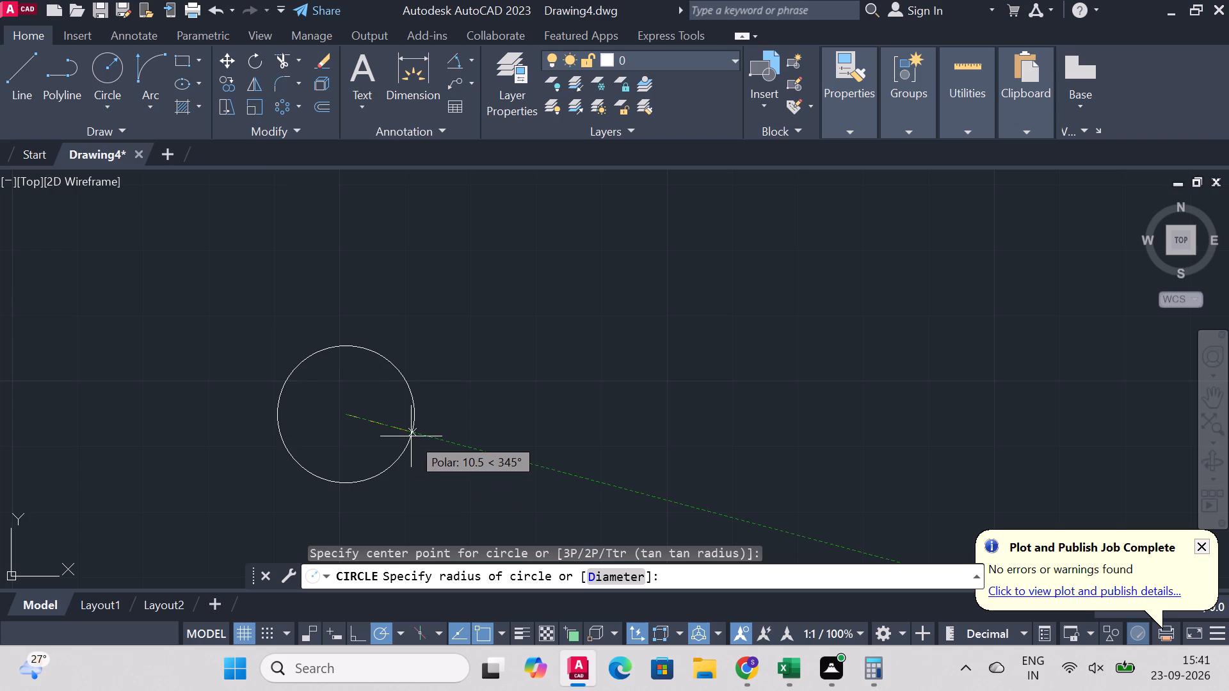
key(d)
key(Return)
text(26)
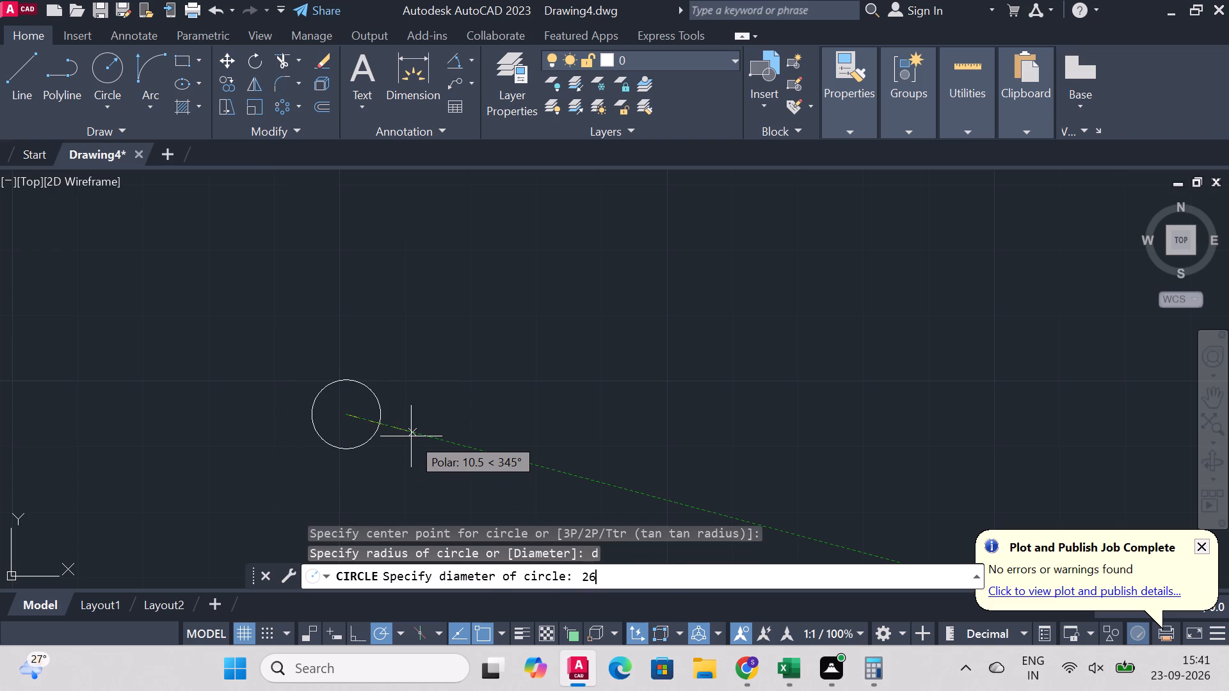
key(Return)
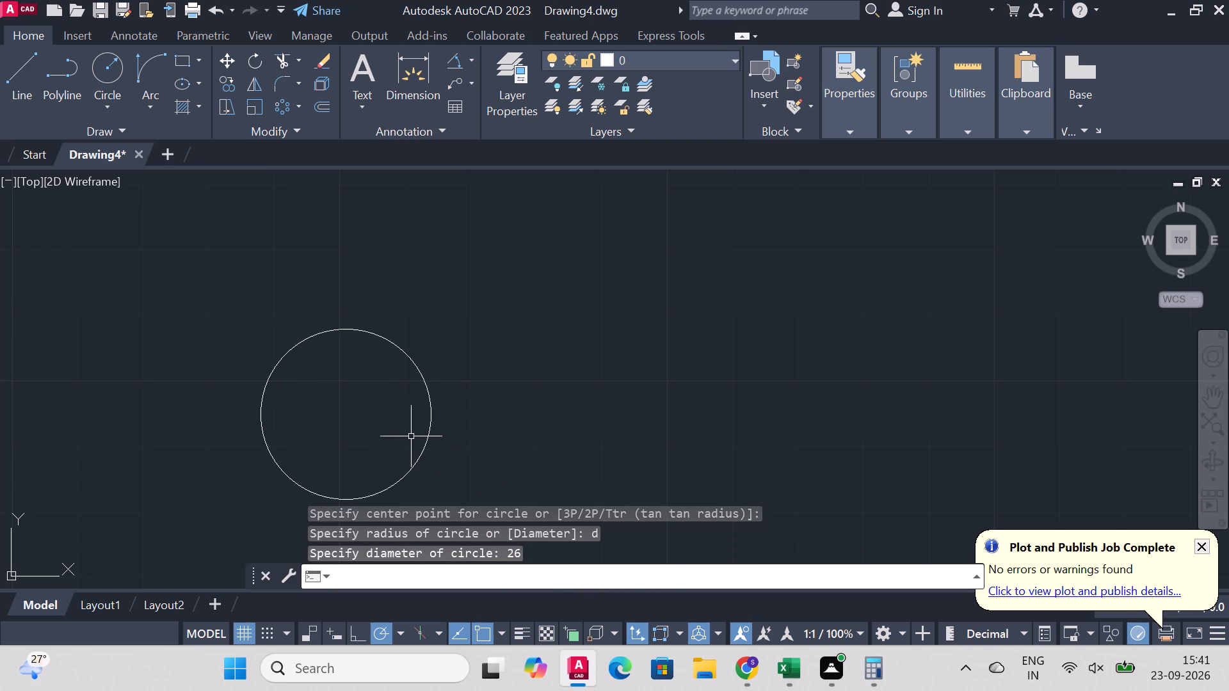
Draw a 76 mm horizontal line running right from the centre of the 26 mm circle.
click(10, 69)
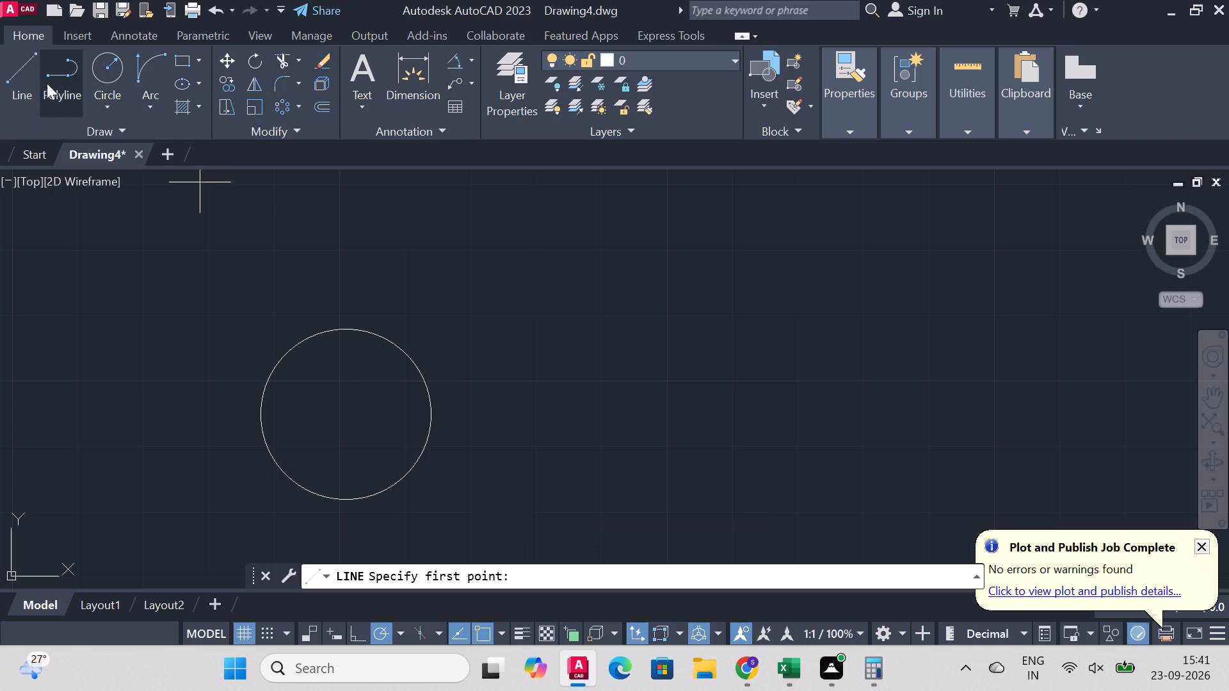
click(350, 418)
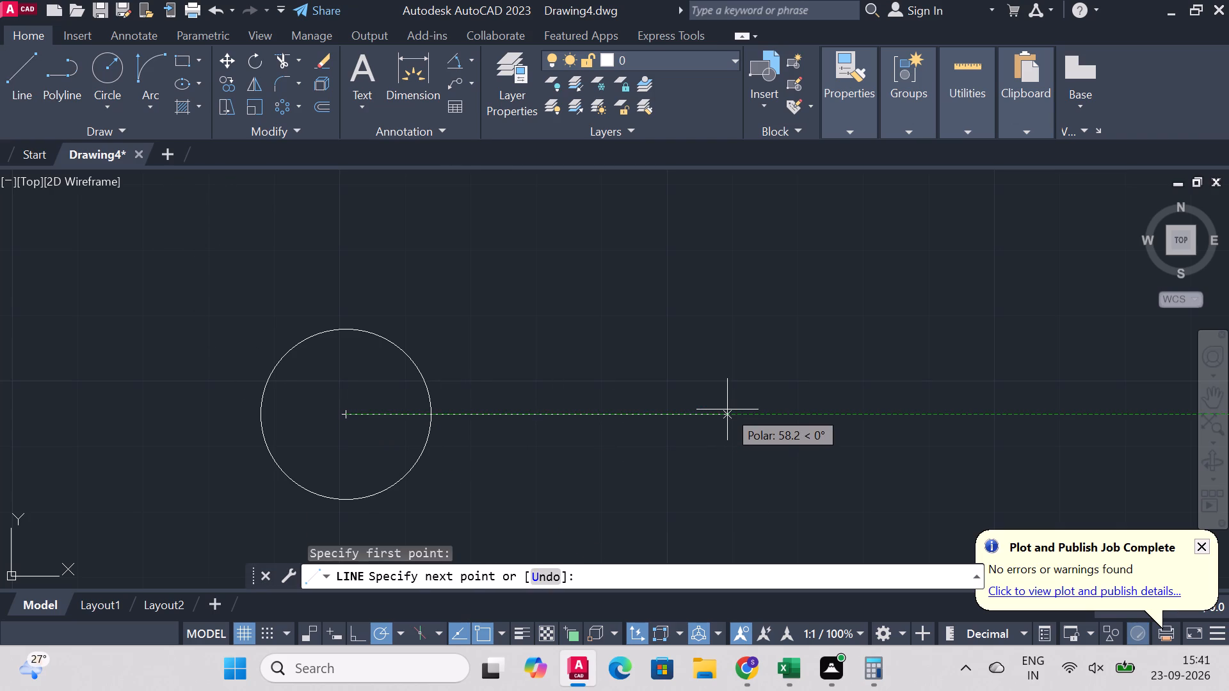
key(7)
key(6)
key(Return)
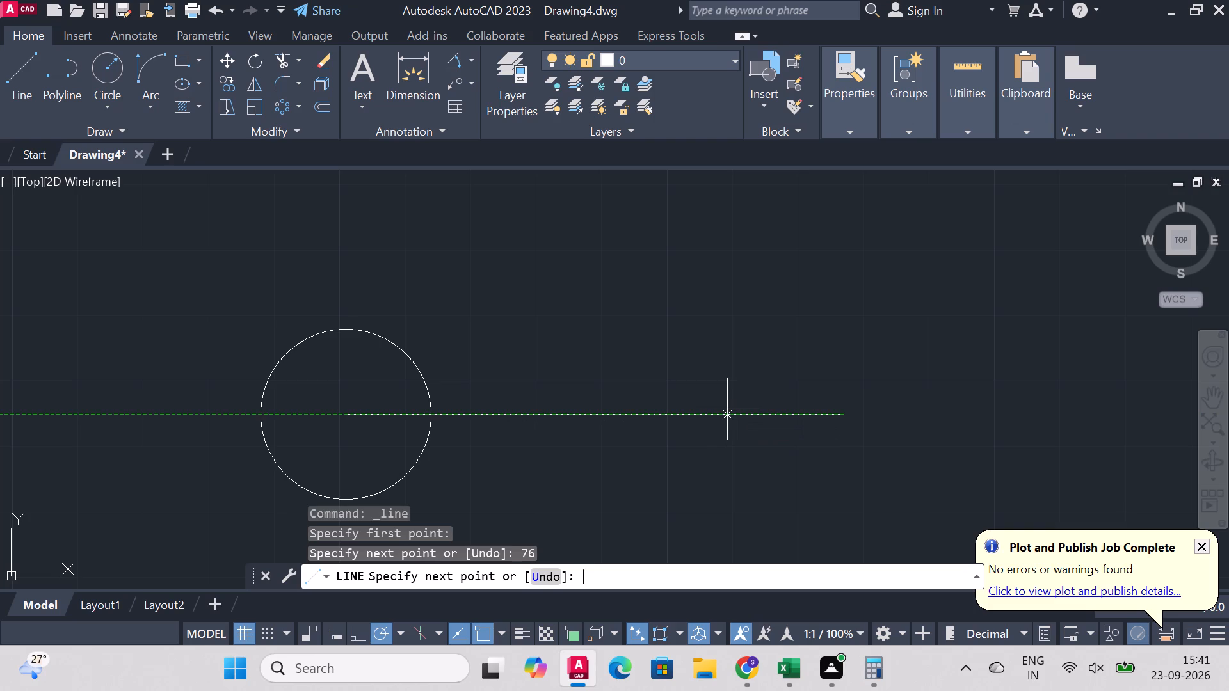
right_click(981, 441)
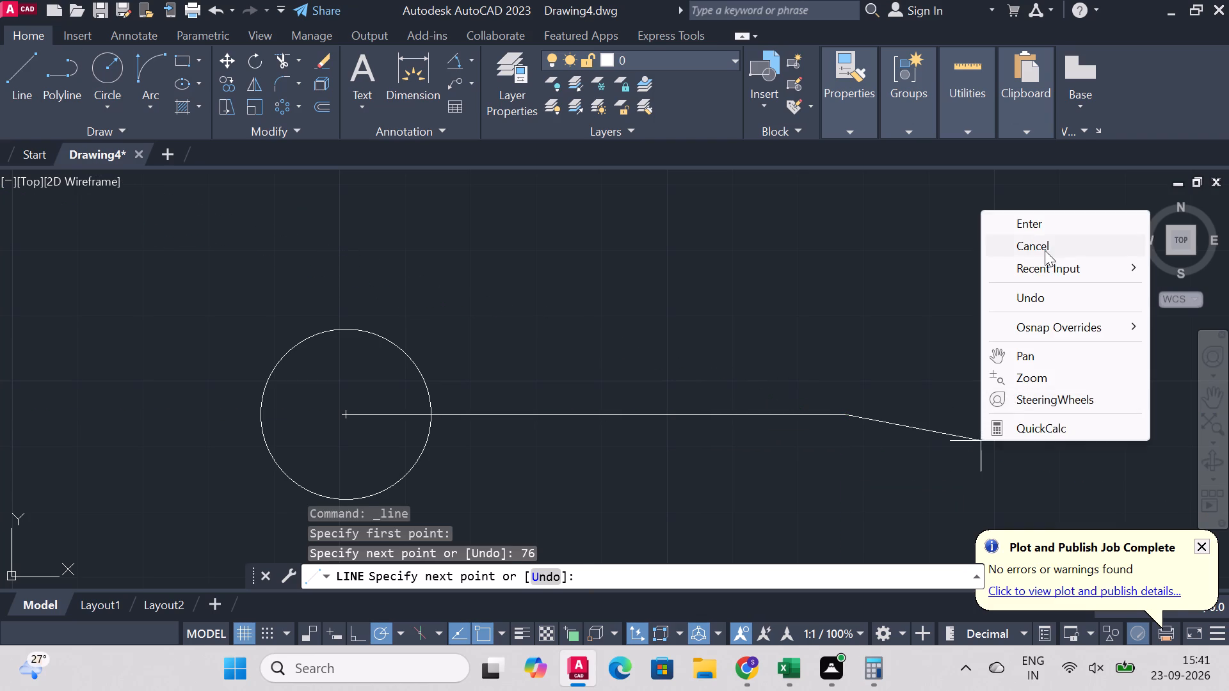
click(1037, 216)
Draw a second 26 mm diameter circle centred on the right end of the 76 mm line.
click(108, 69)
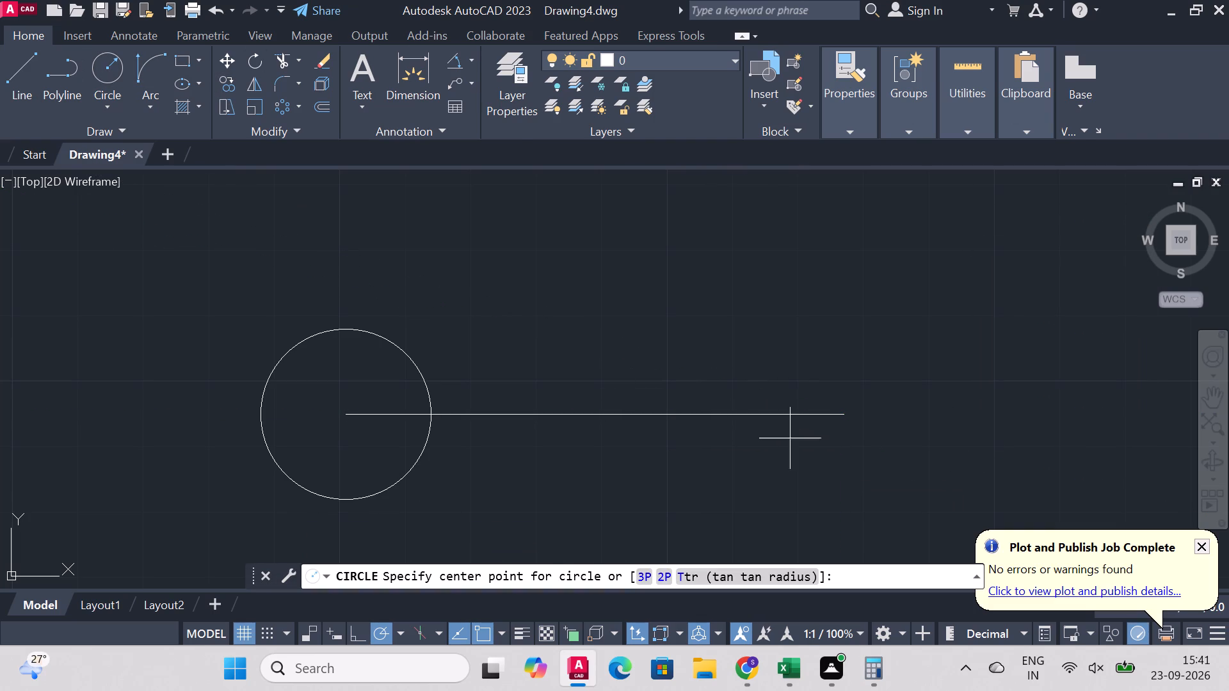
click(842, 418)
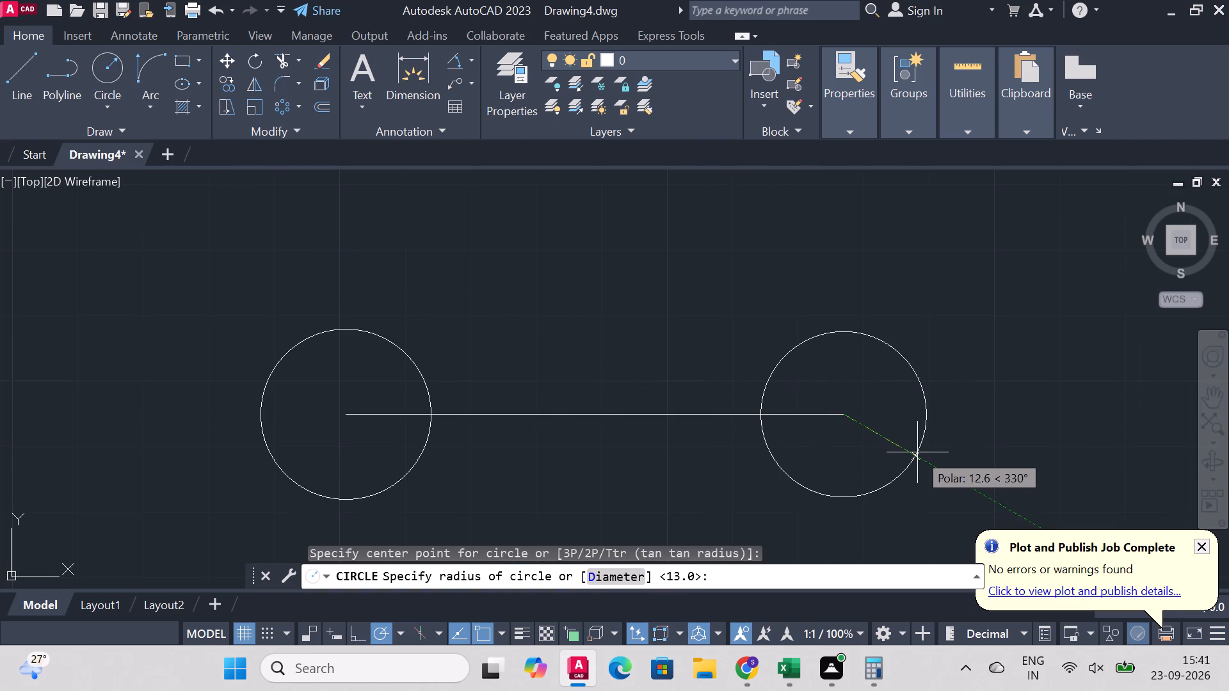
key(d)
key(Return)
key(2)
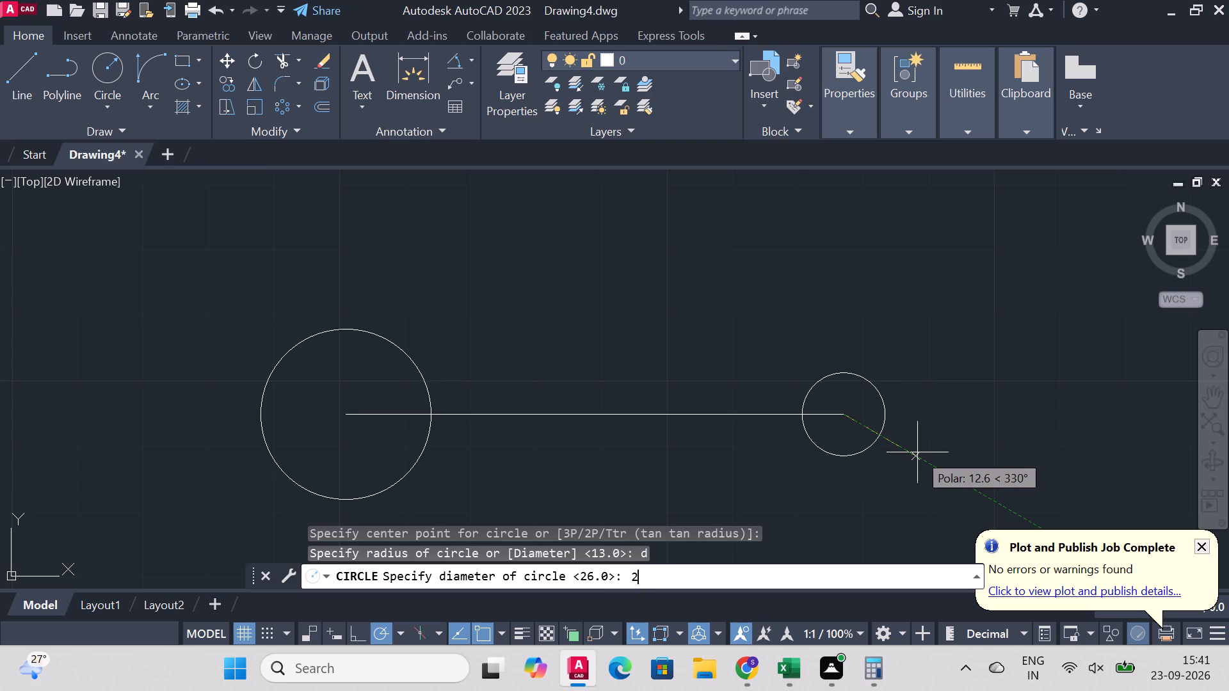
key(6)
key(Return)
Draw a circle of radius 22 mm concentric with the left hole as its outer lobe.
scroll(708, 275, down, 2)
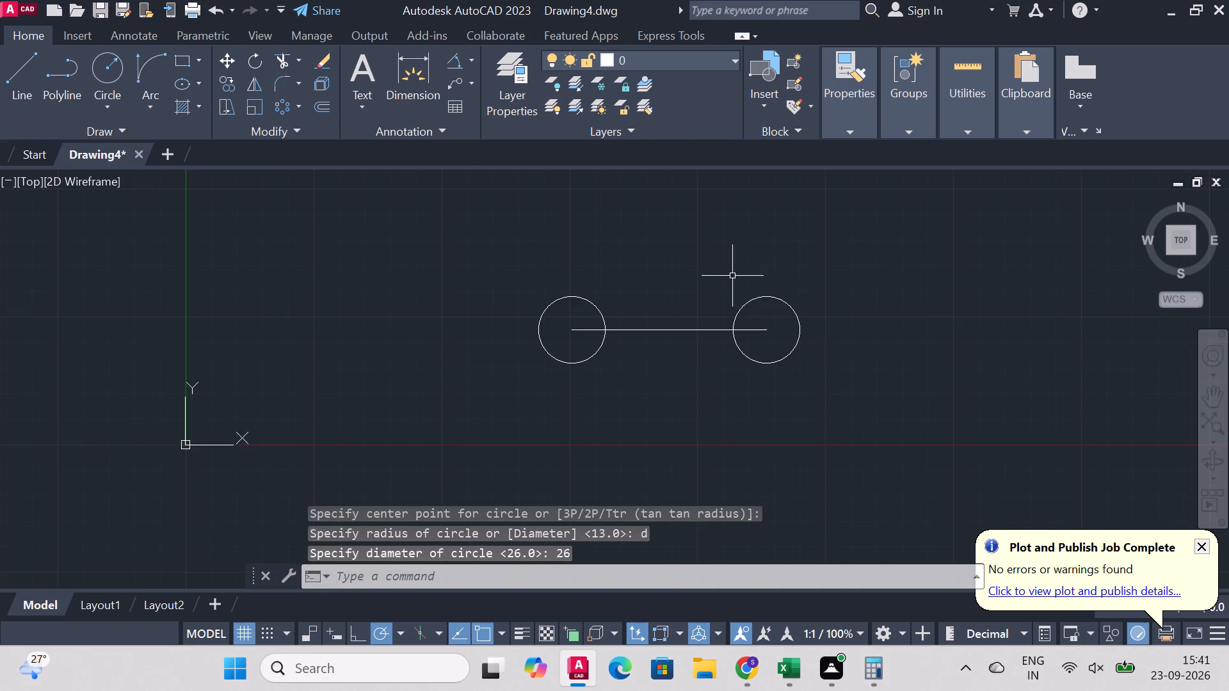
scroll(741, 290, up, 1)
click(122, 68)
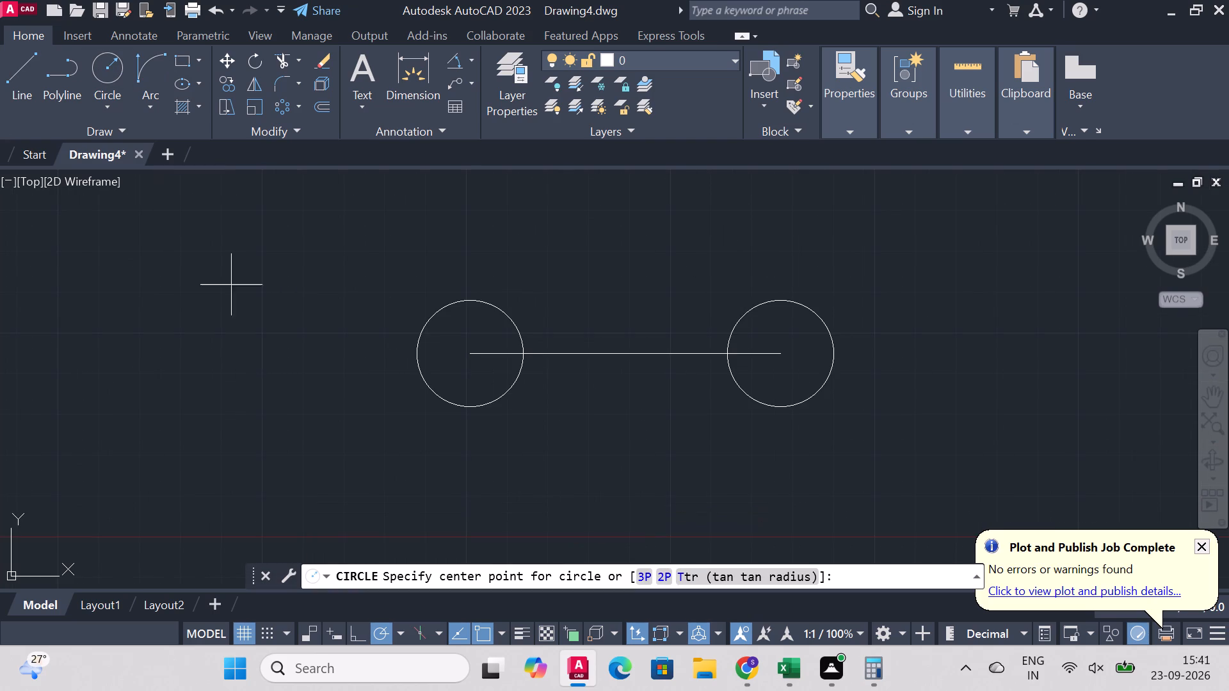
click(469, 354)
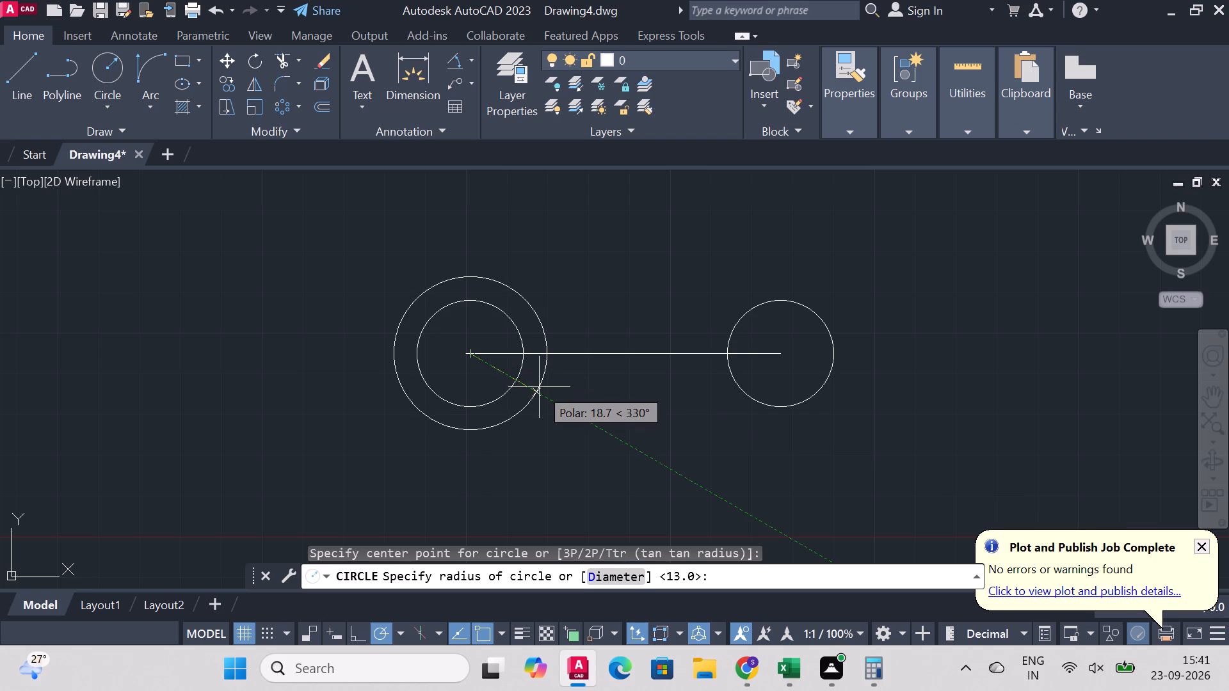
key(r)
key(Return)
text(22)
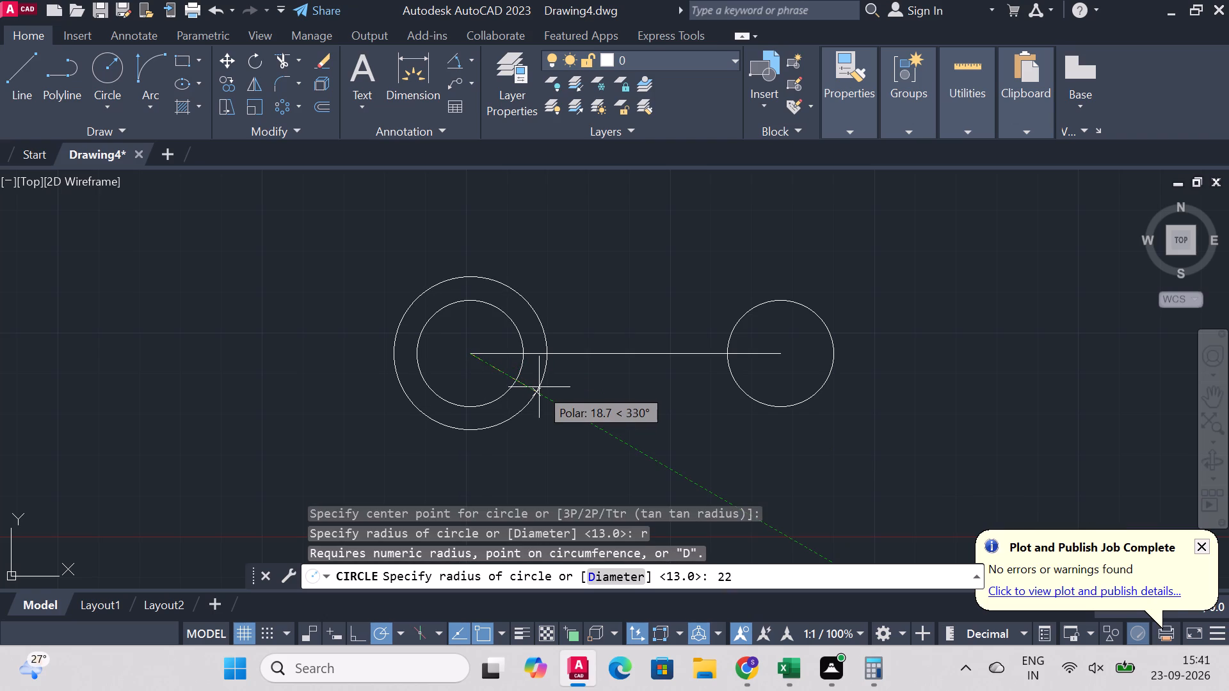
key(Return)
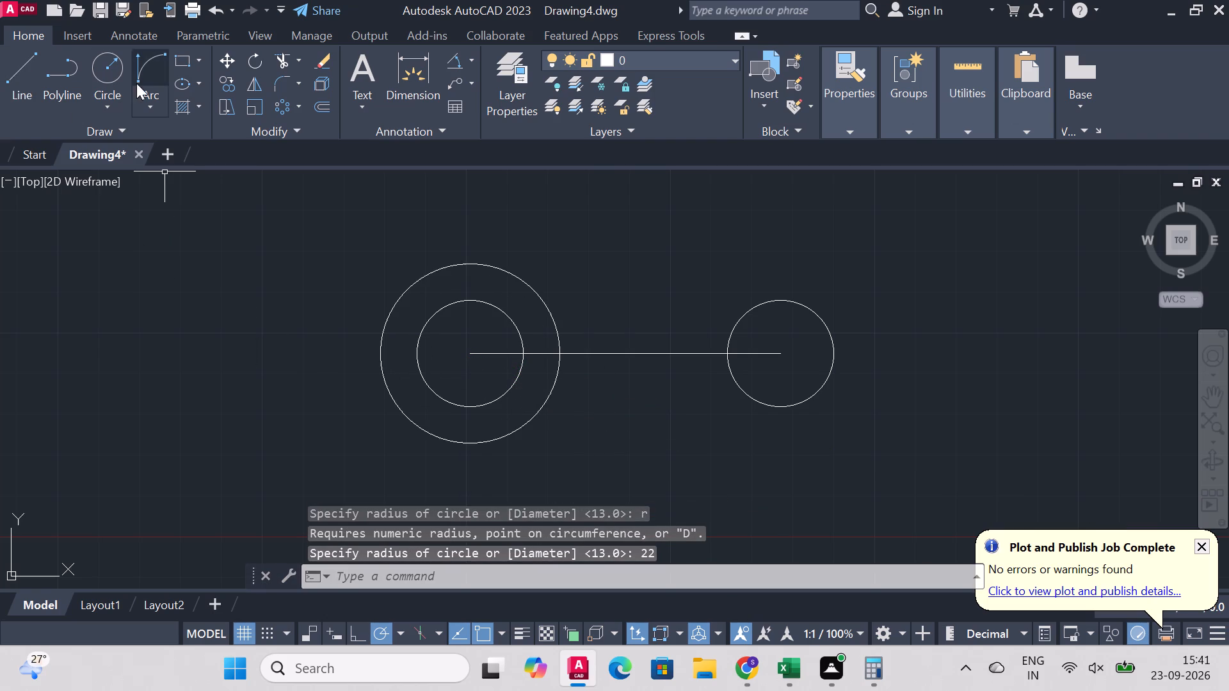
Draw a circle of radius 22 mm concentric with the right hole as its outer lobe.
click(99, 81)
click(773, 350)
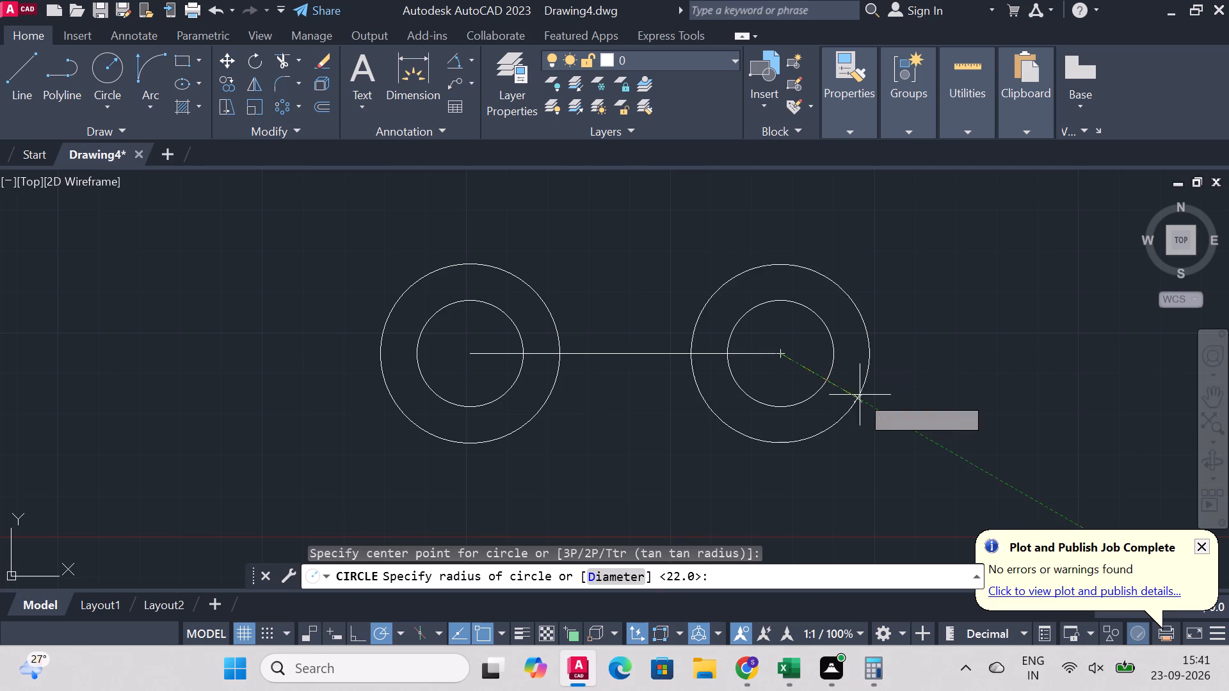
key(r)
key(Return)
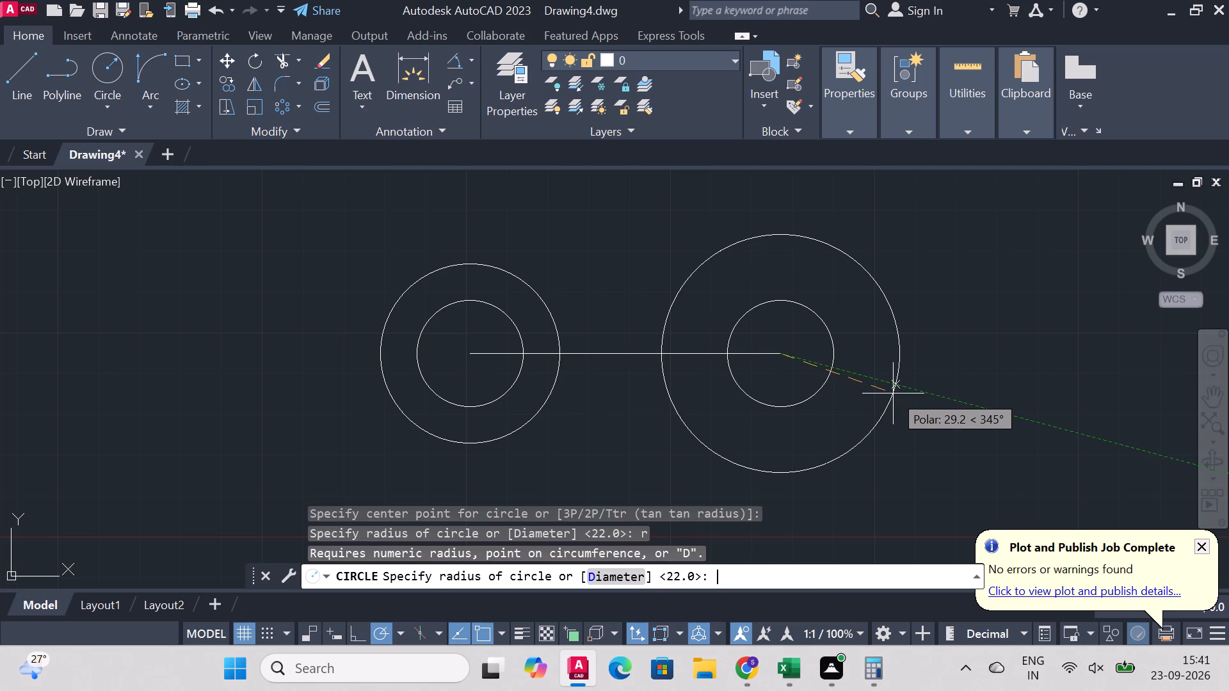
text(22)
key(Return)
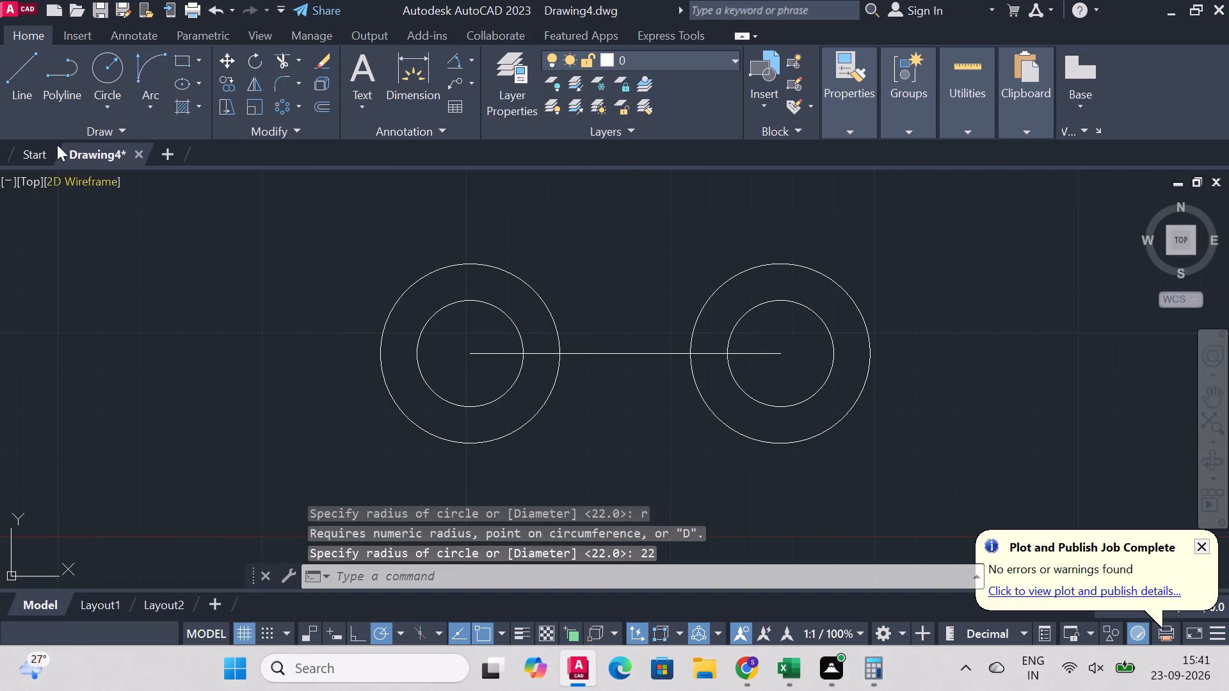
Draw a circle of radius 20 mm tangent to the lower inner sides of the two outer lobe circles.
click(115, 111)
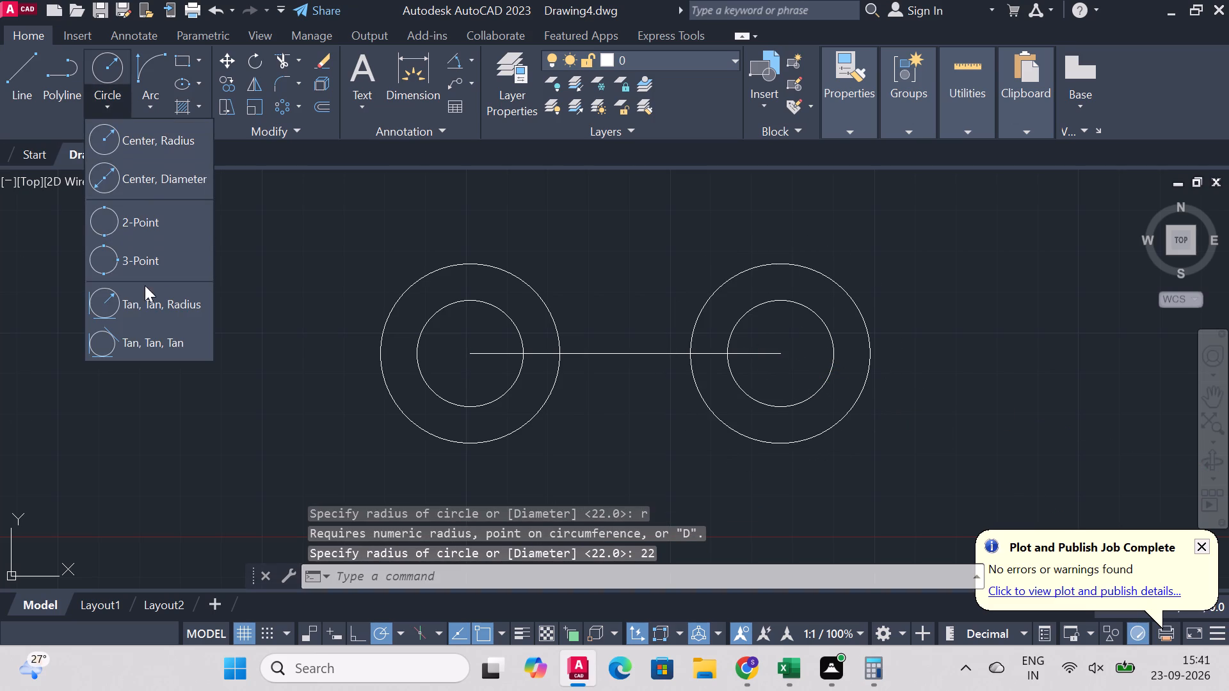
click(145, 296)
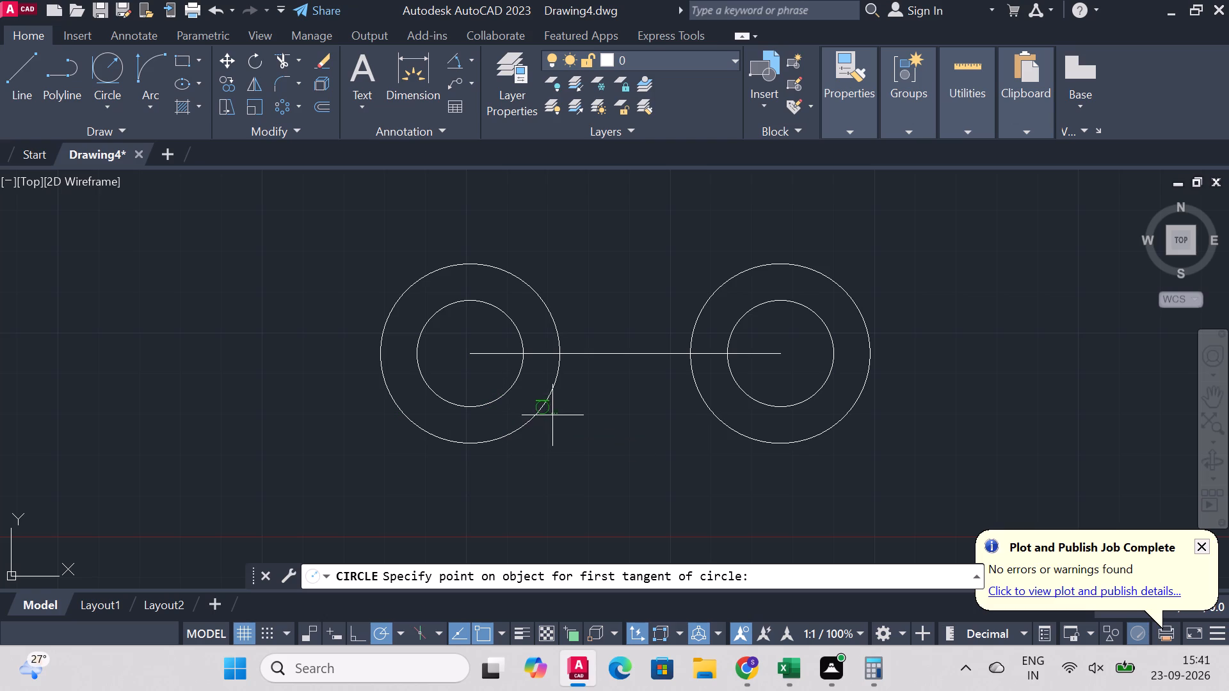
click(551, 392)
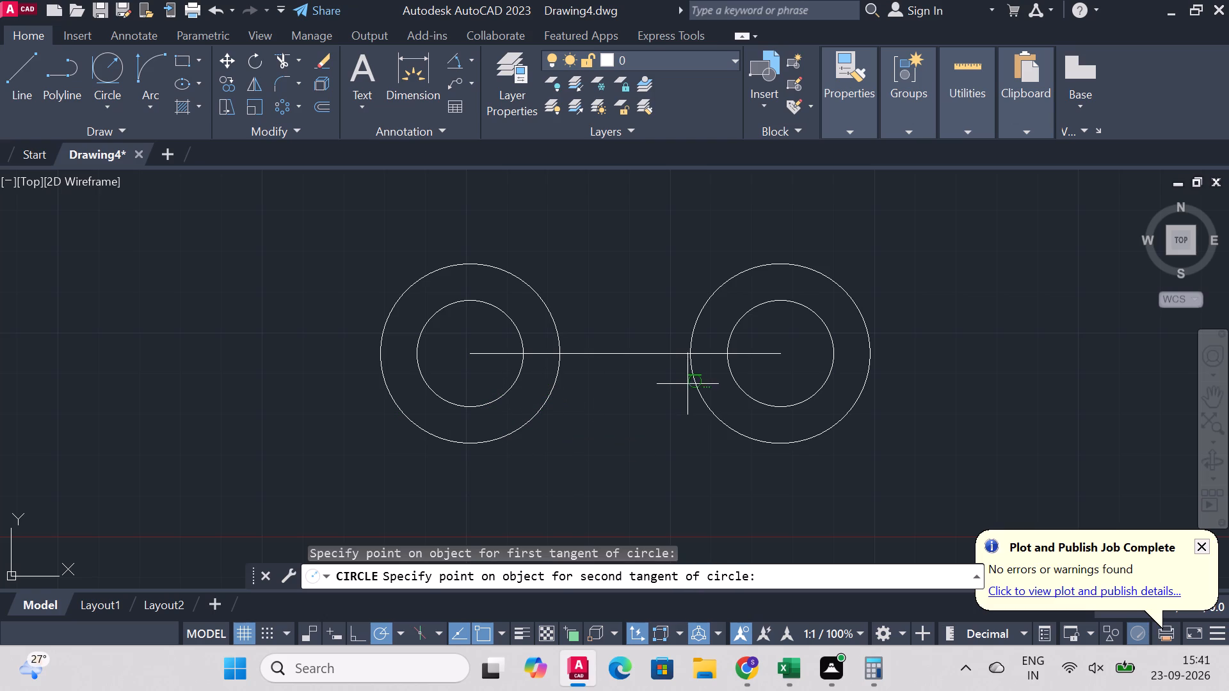
click(693, 398)
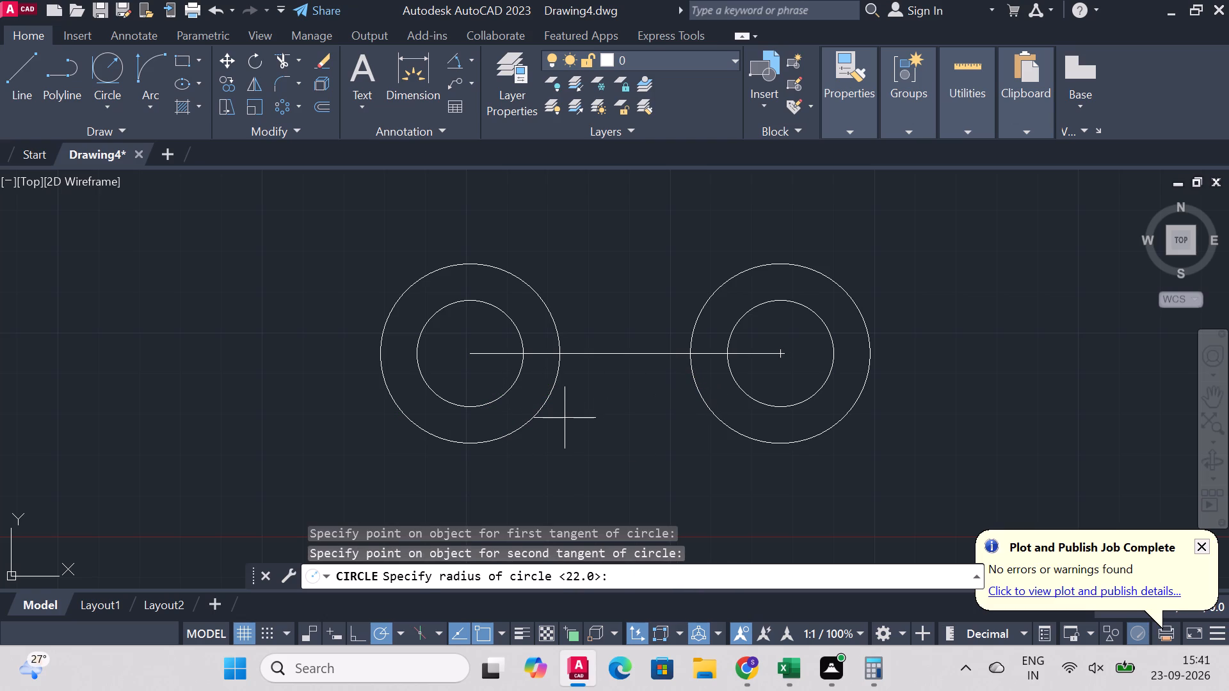
key(r)
key(Return)
text(20)
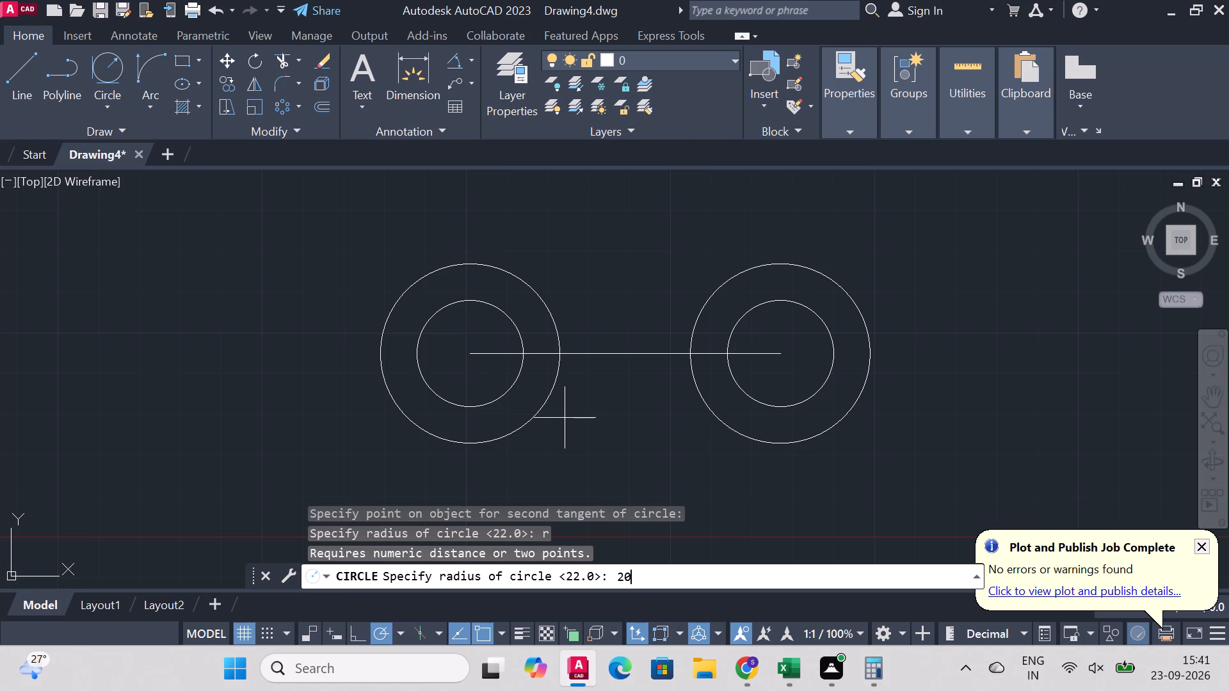
key(Return)
Trim away the lower part of the 20 mm radius circle, leaving the upper arc between the two lobes.
scroll(584, 410, up, 2)
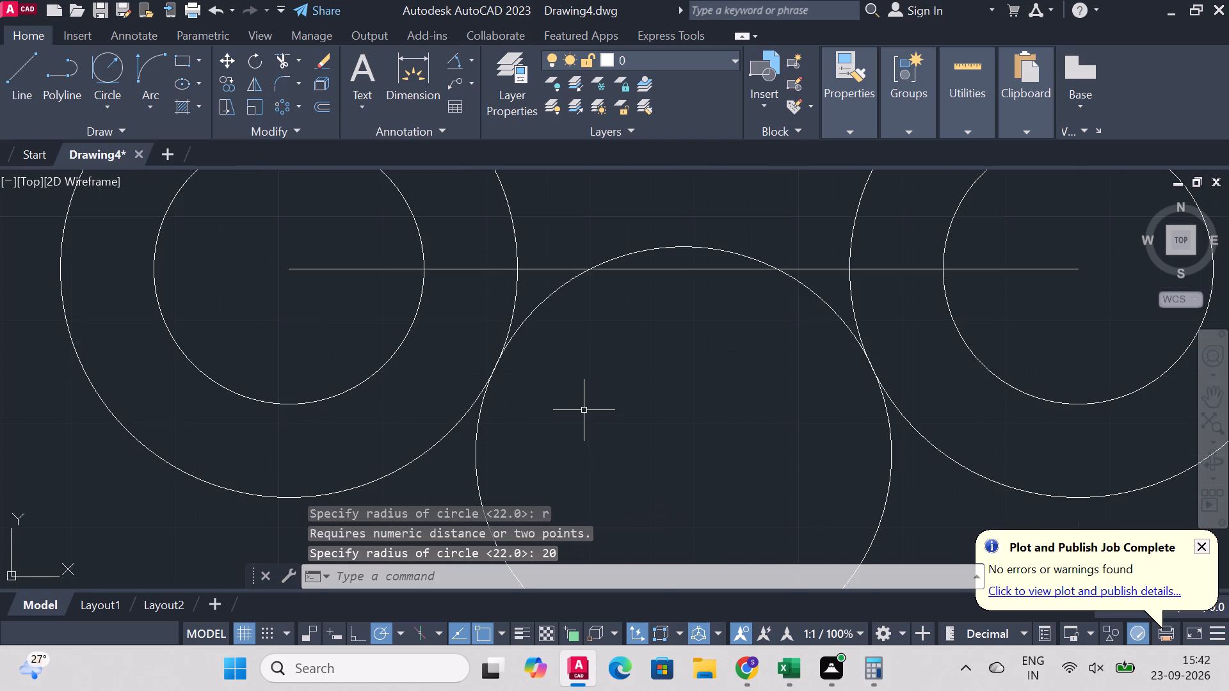
scroll(584, 410, down, 2)
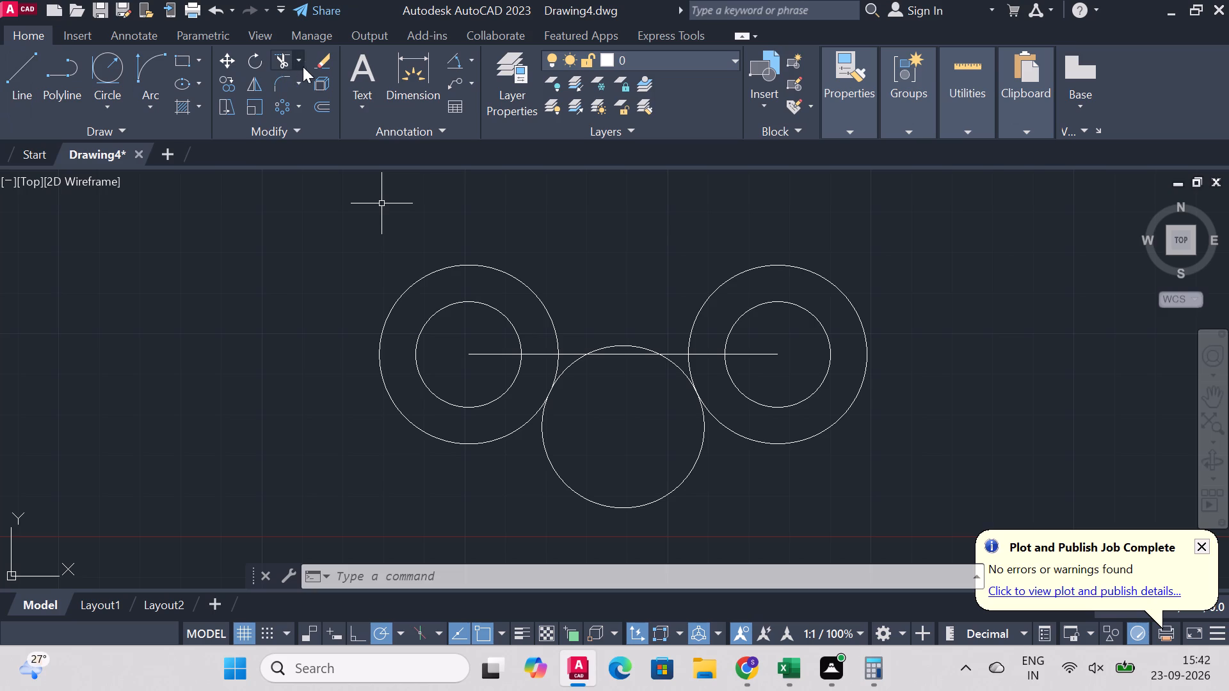
click(261, 65)
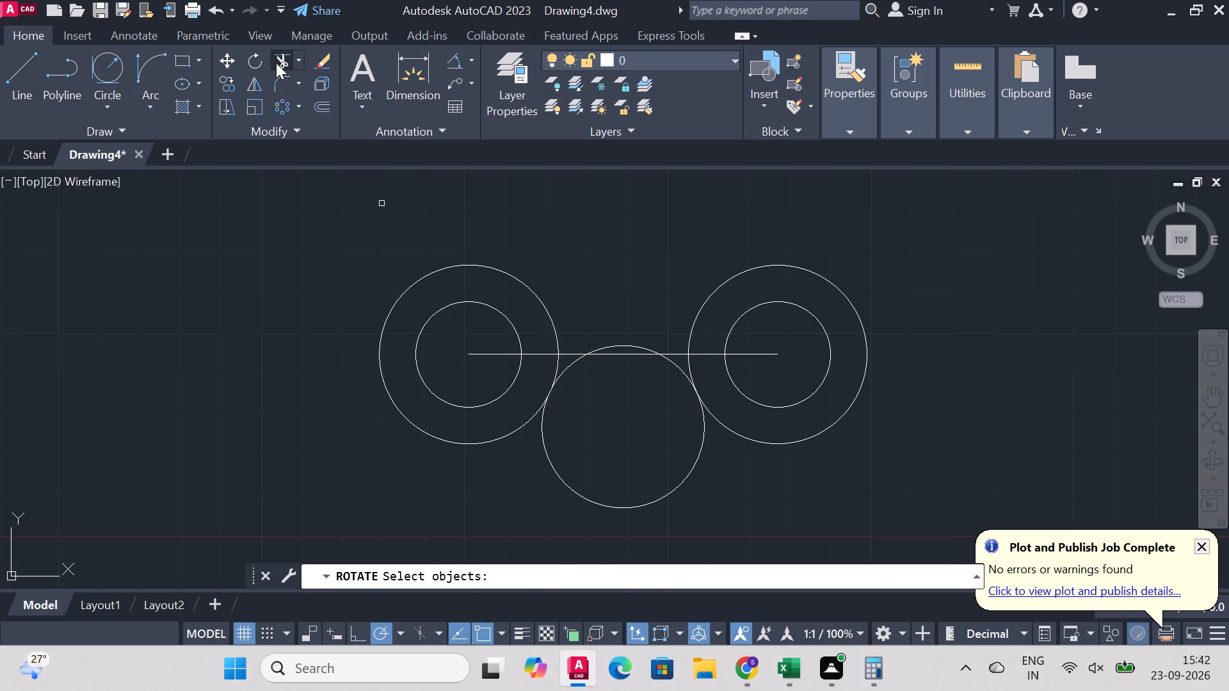
click(276, 62)
click(591, 504)
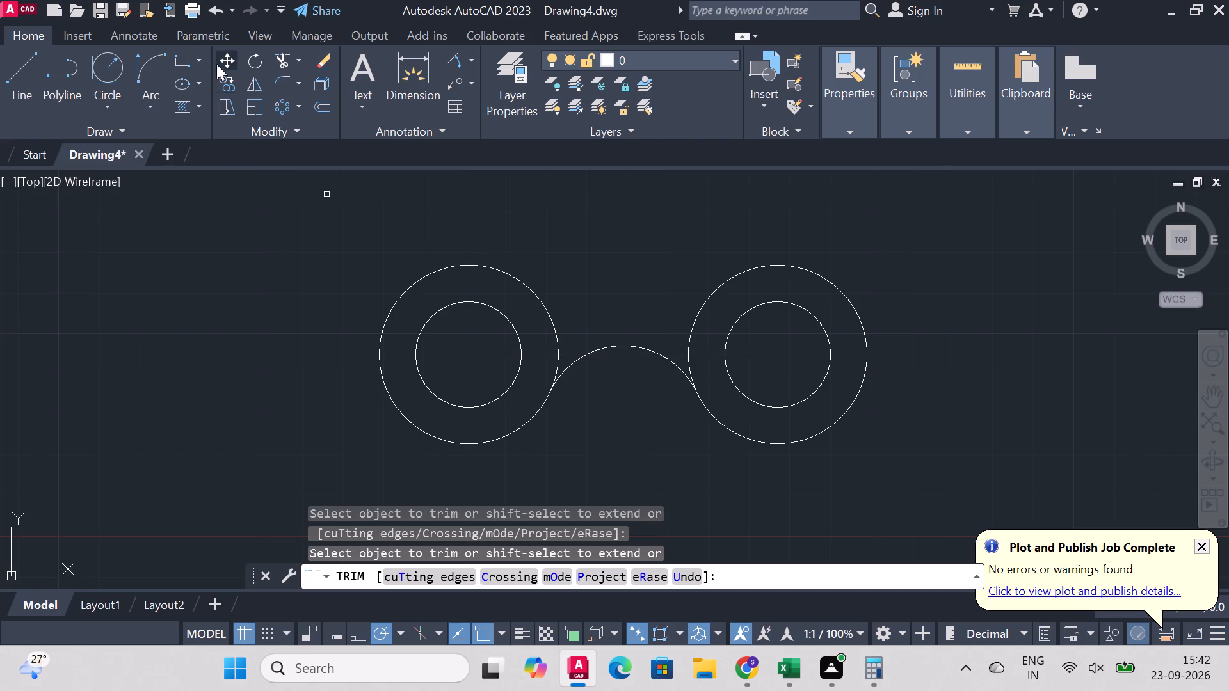
Trim away the portions of the horizontal centre line lying between the two outer lobe circles.
click(285, 61)
click(571, 354)
click(633, 356)
click(676, 356)
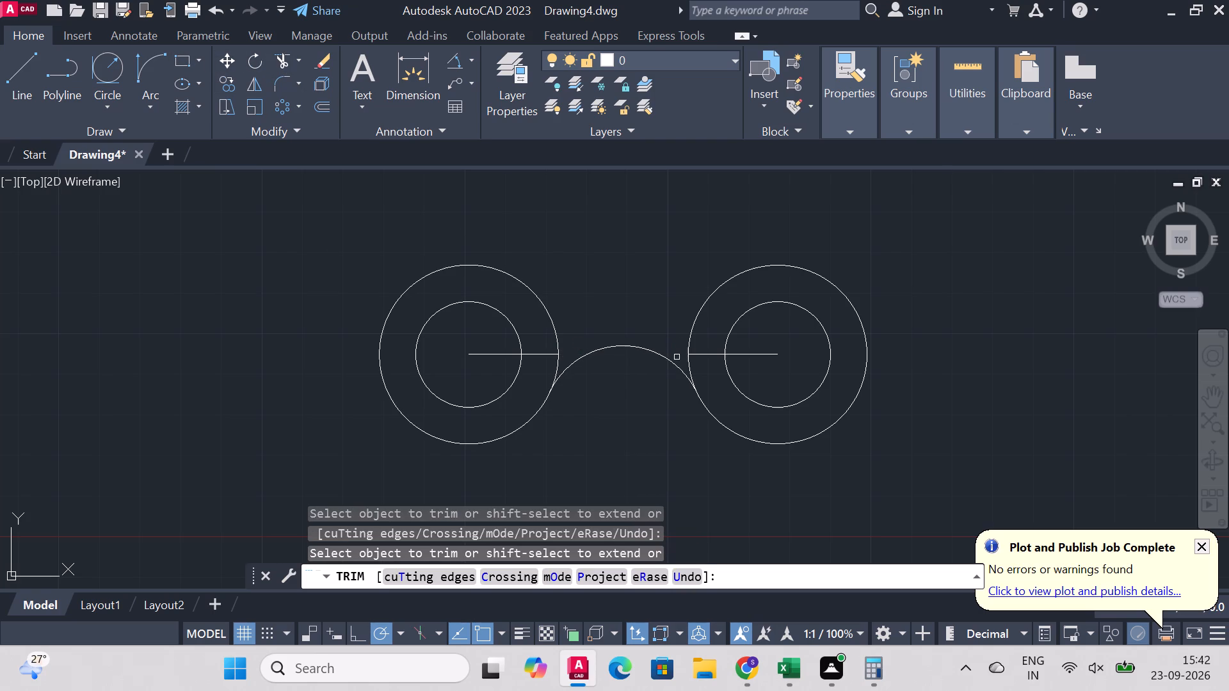
Draw a long vertical construction line upward from the centre of the tangent arc.
click(30, 60)
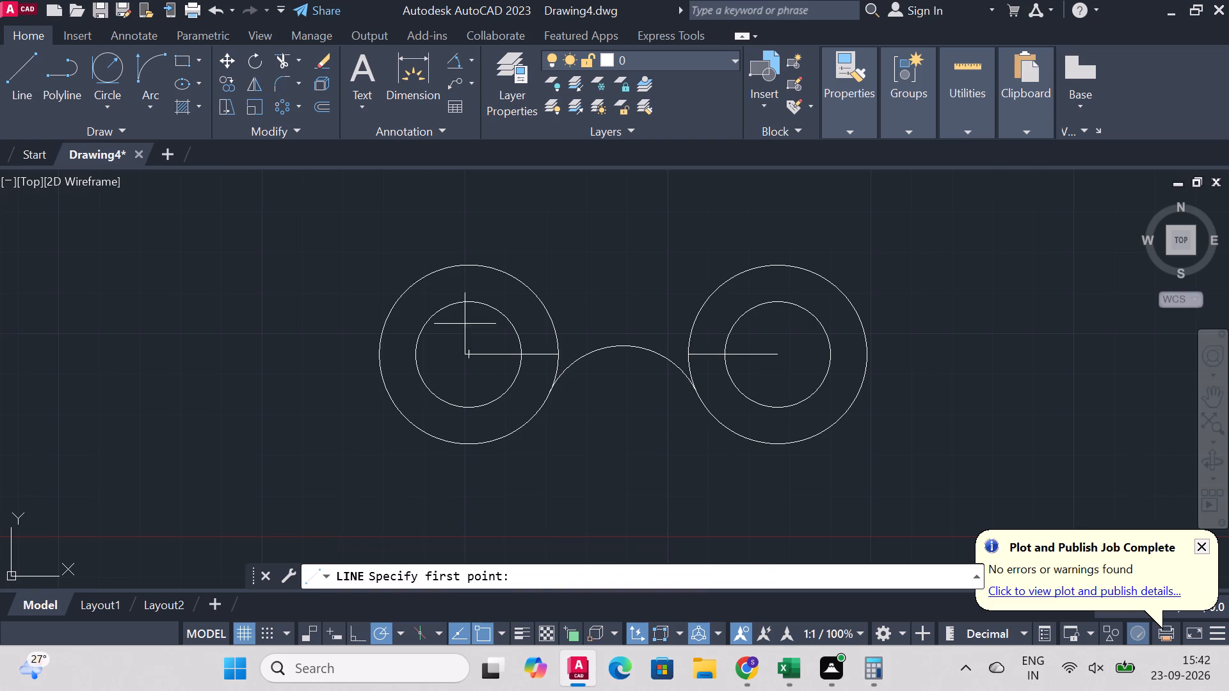
scroll(510, 274, down, 1)
click(575, 373)
scroll(575, 365, down, 3)
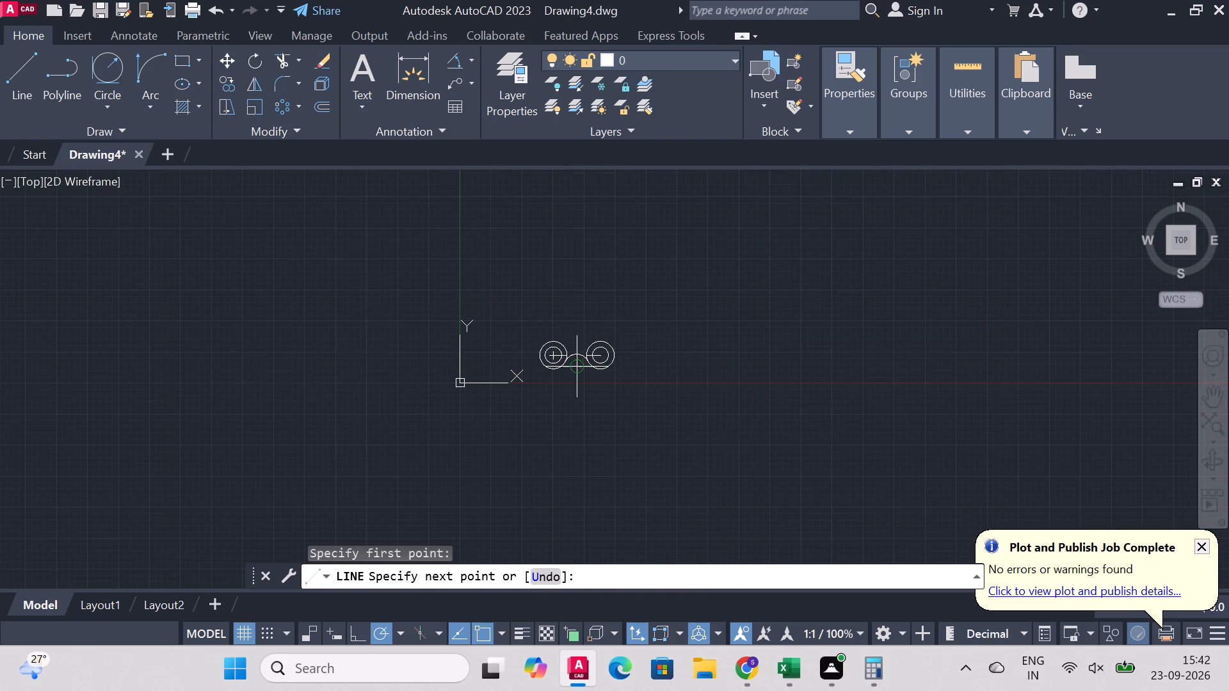
click(576, 230)
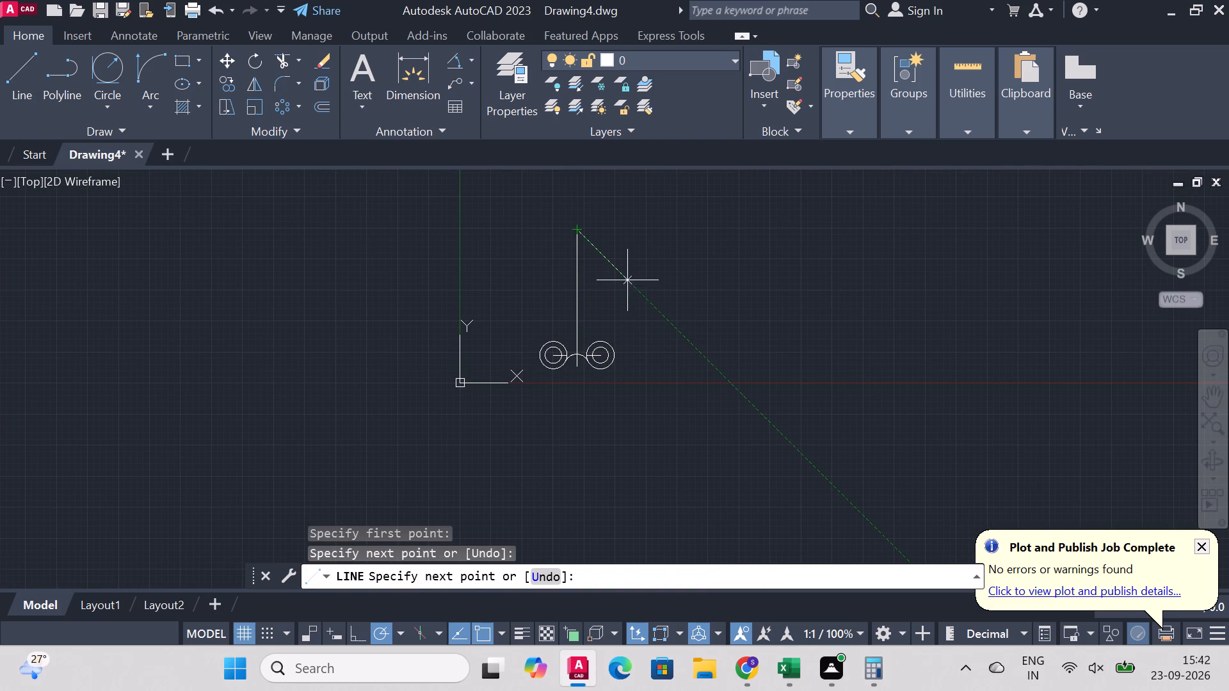
right_click(627, 280)
click(671, 299)
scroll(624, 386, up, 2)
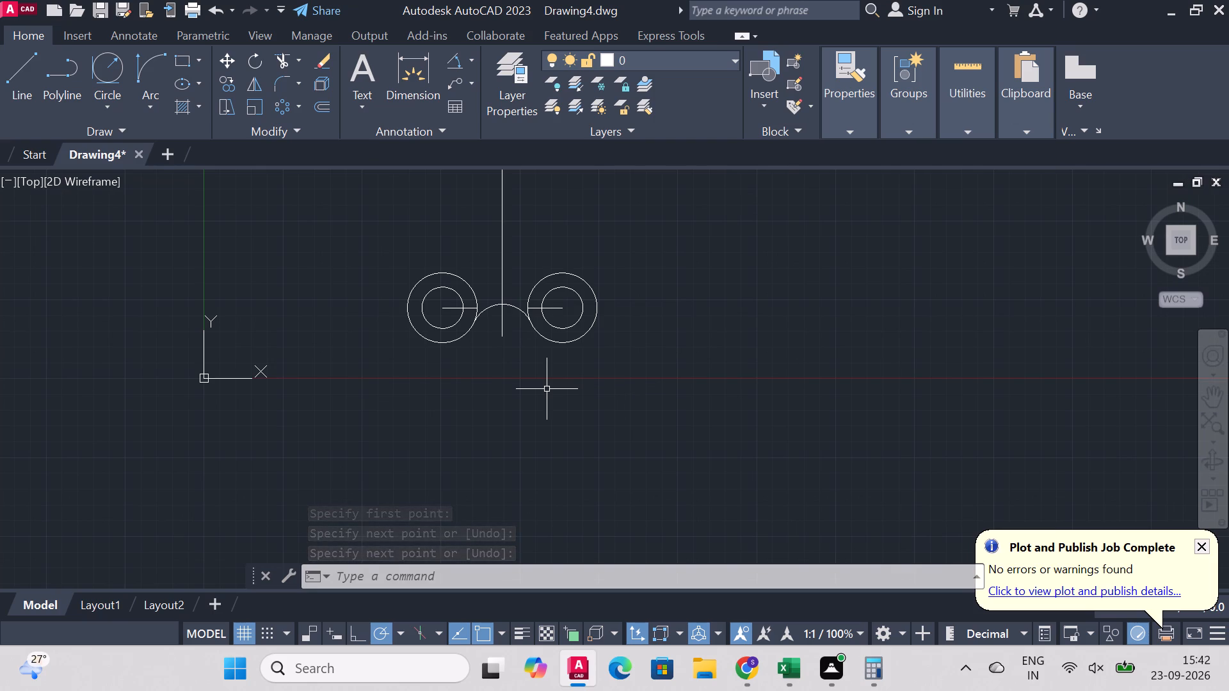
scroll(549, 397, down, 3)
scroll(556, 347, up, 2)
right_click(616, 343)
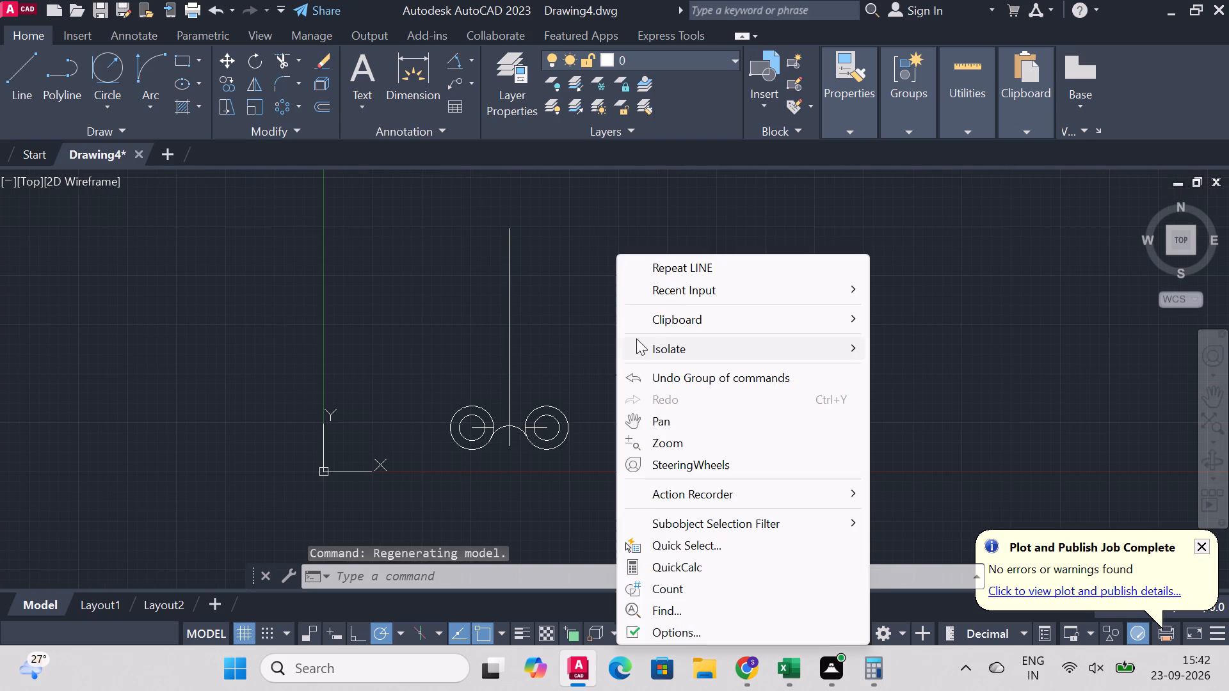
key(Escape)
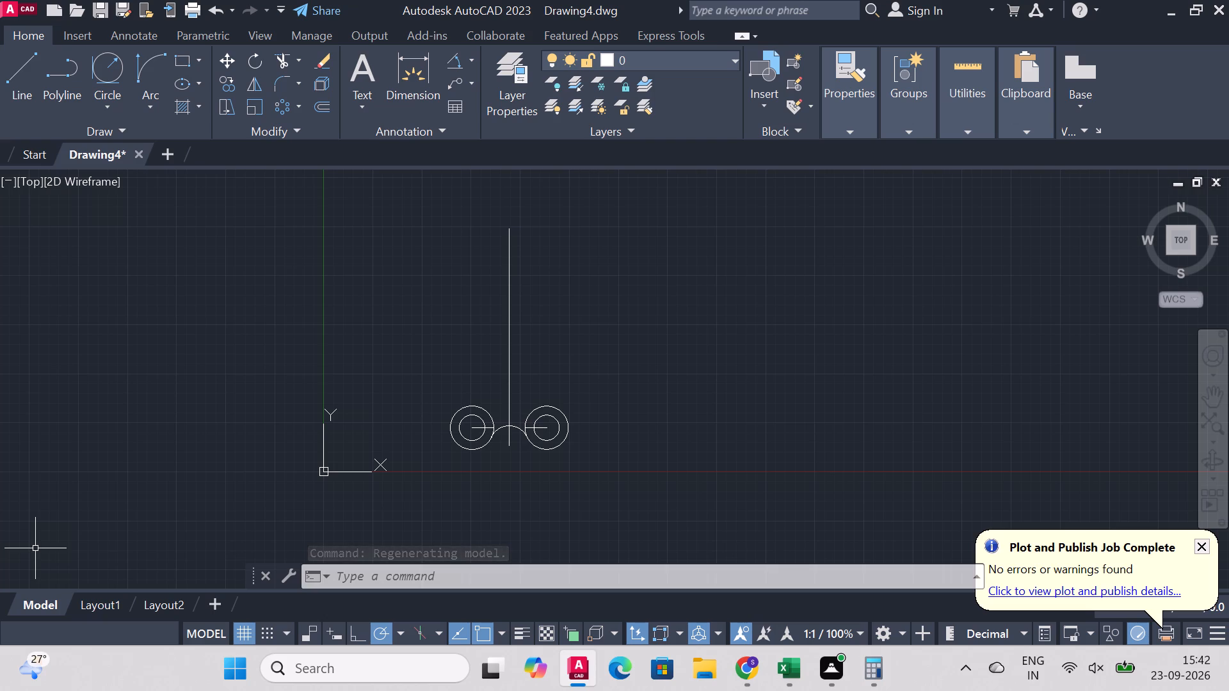
Draw connected lines from the left lobe's inner edge horizontally to the vertical line, 50 mm up along it, and about 14 mm right.
scroll(462, 431, up, 2)
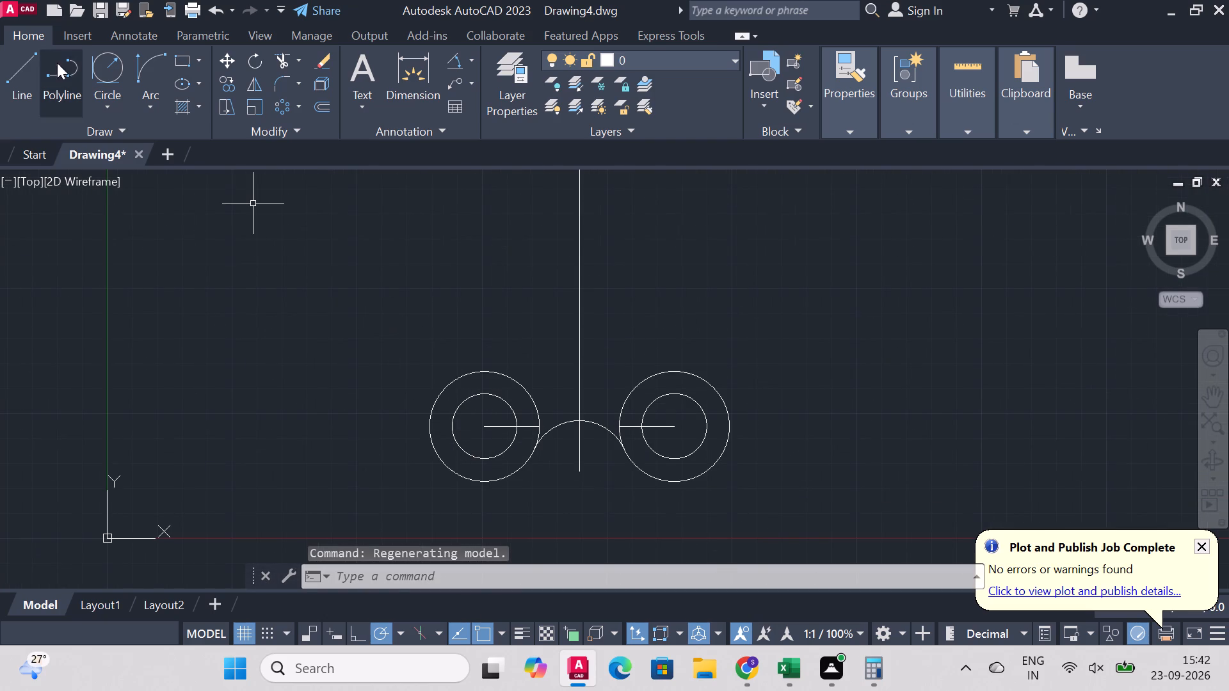
click(8, 61)
scroll(597, 397, up, 1)
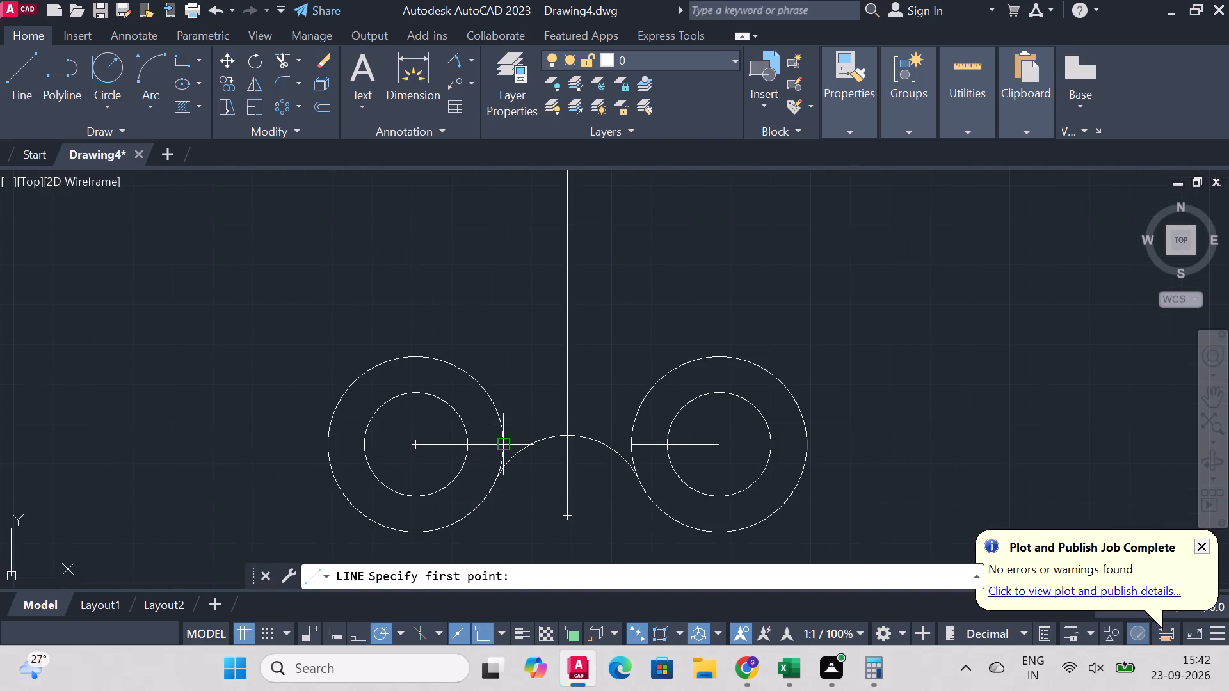
click(498, 449)
click(568, 442)
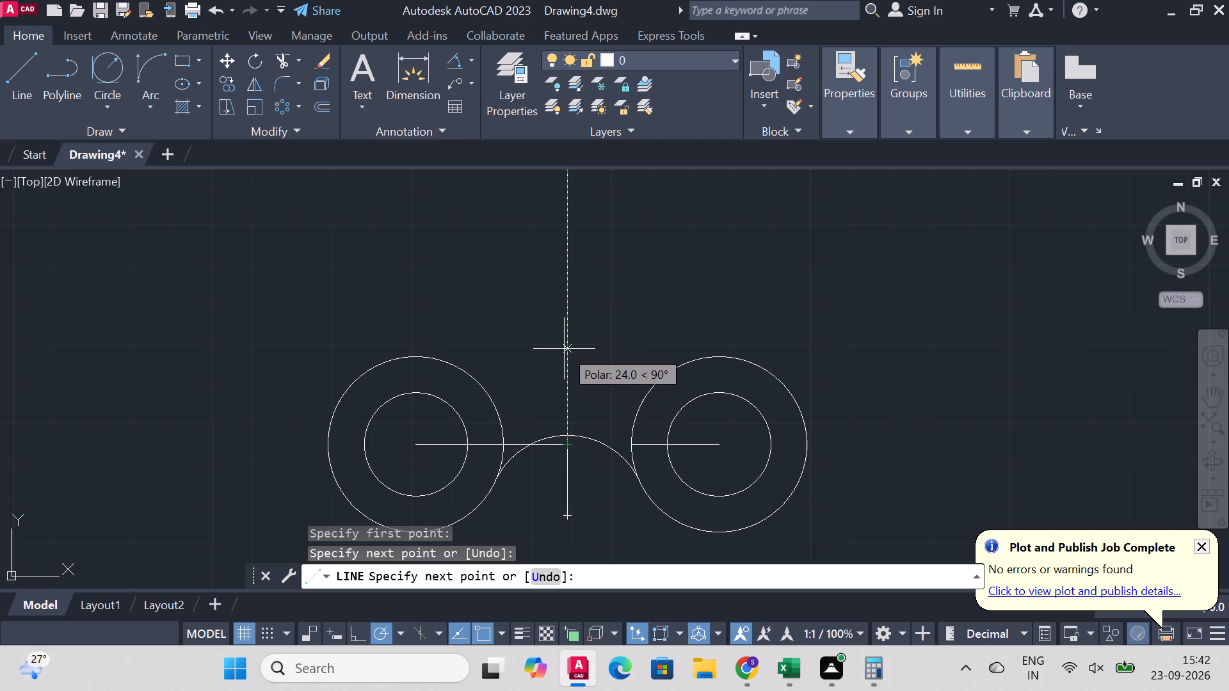
text(50)
key(Return)
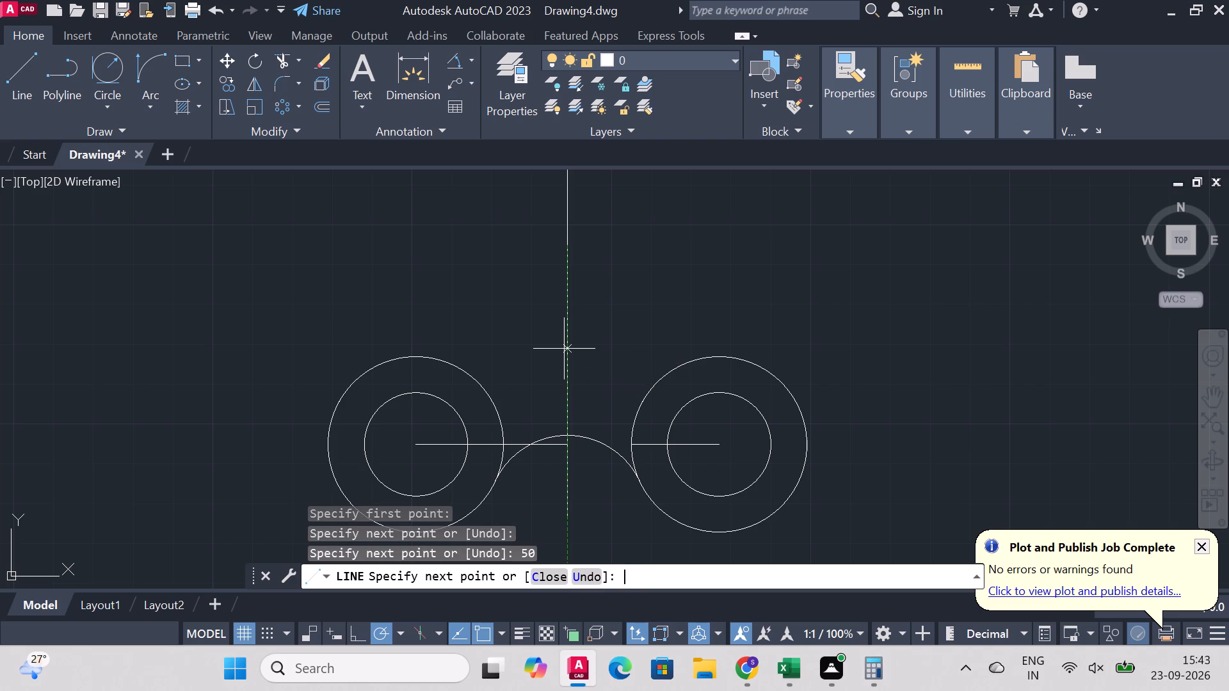
click(625, 246)
right_click(625, 246)
click(674, 262)
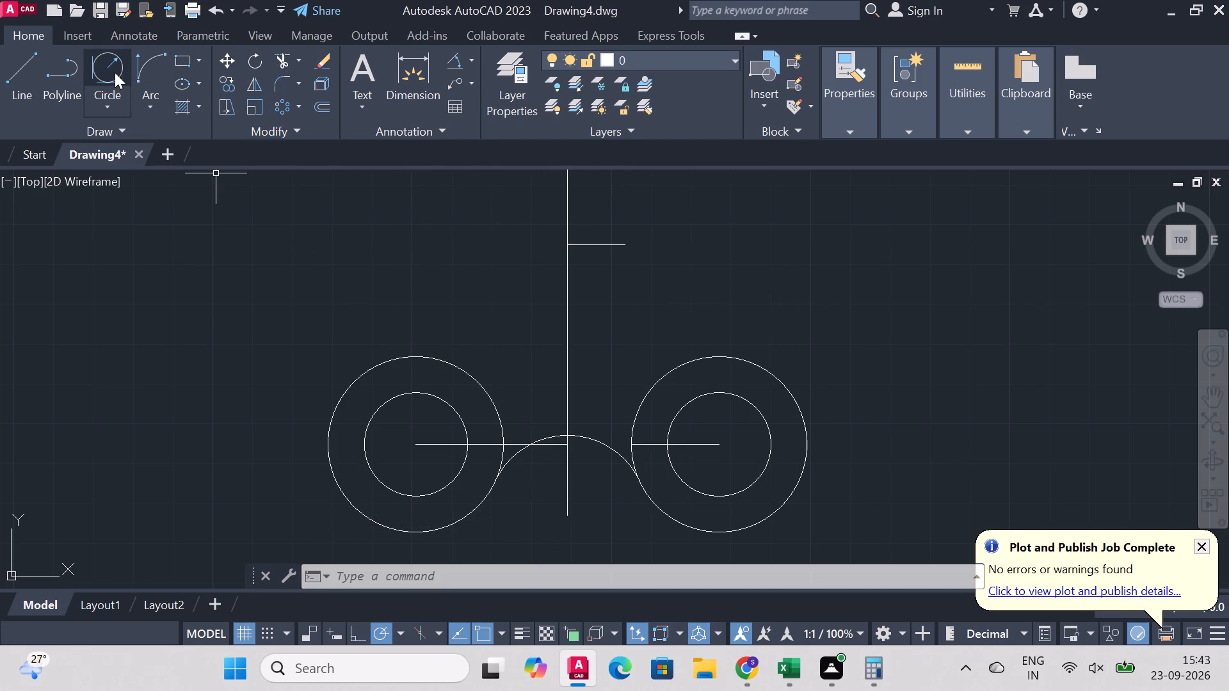
Draw a circle of radius 28 mm centred on the upper end of the 50 mm vertical line.
drag(116, 96, 122, 104)
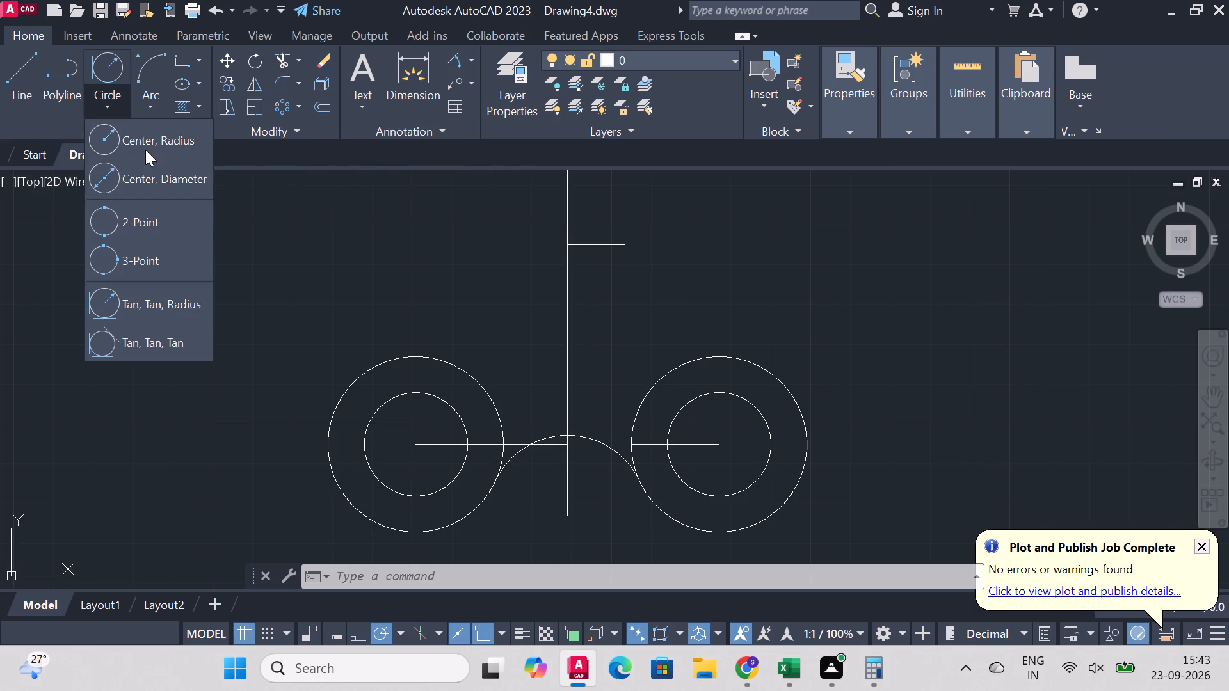
click(145, 149)
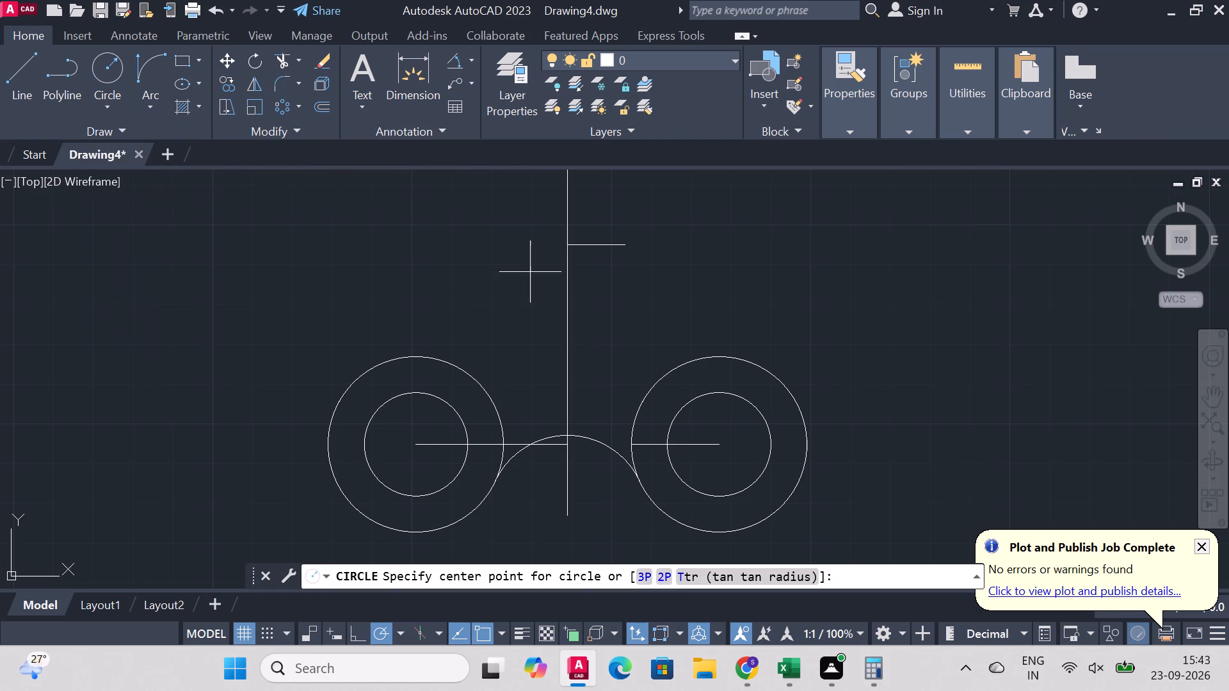
click(570, 244)
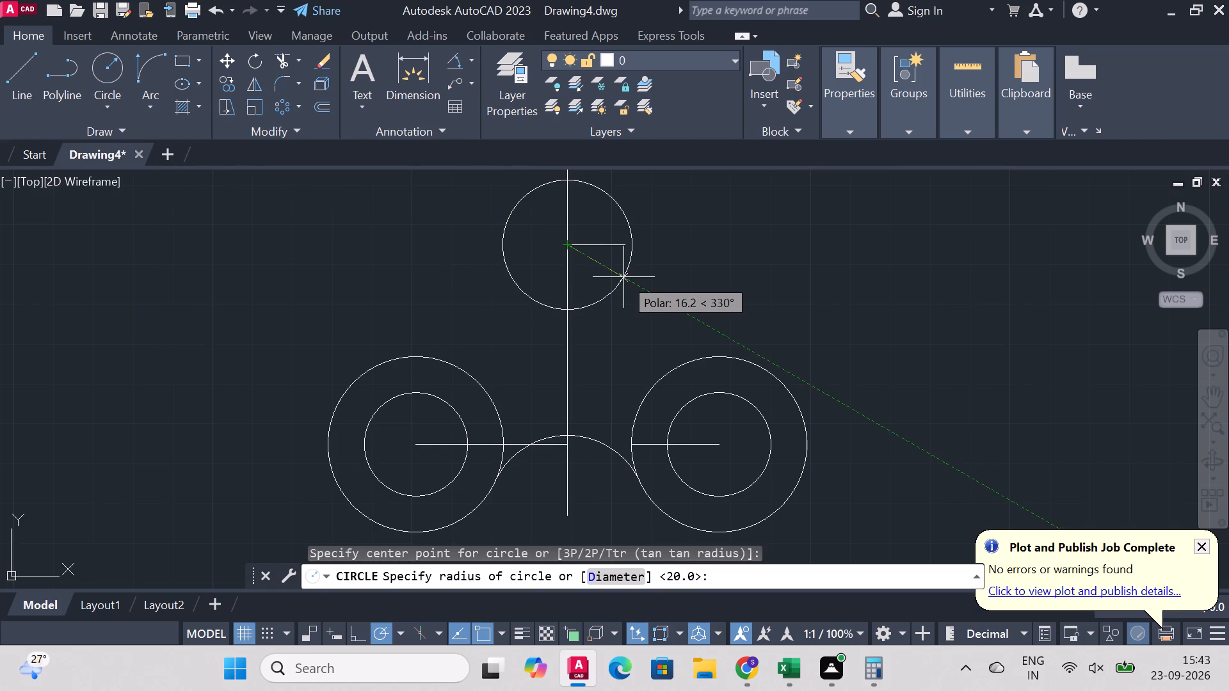
key(r)
key(Return)
text(28)
key(Return)
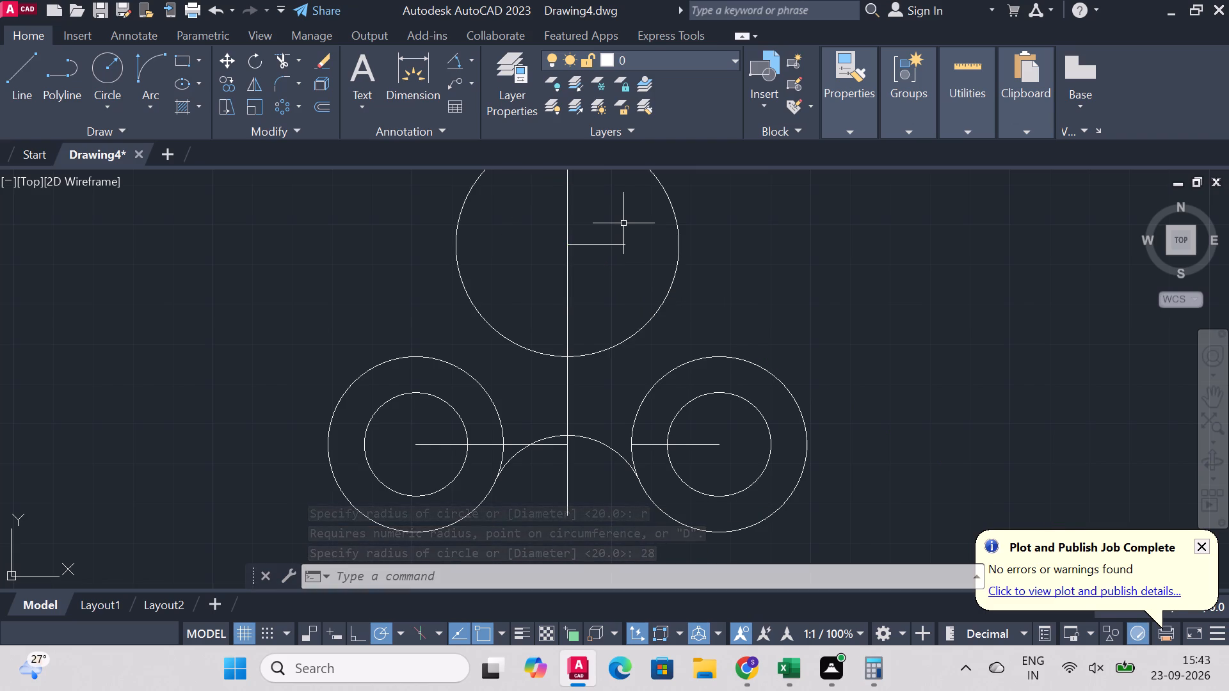
Draw a 34 mm line straight up from the 28 mm radius circle's centre, ending with a horizontal mark about 7 mm to the right.
scroll(622, 223, down, 1)
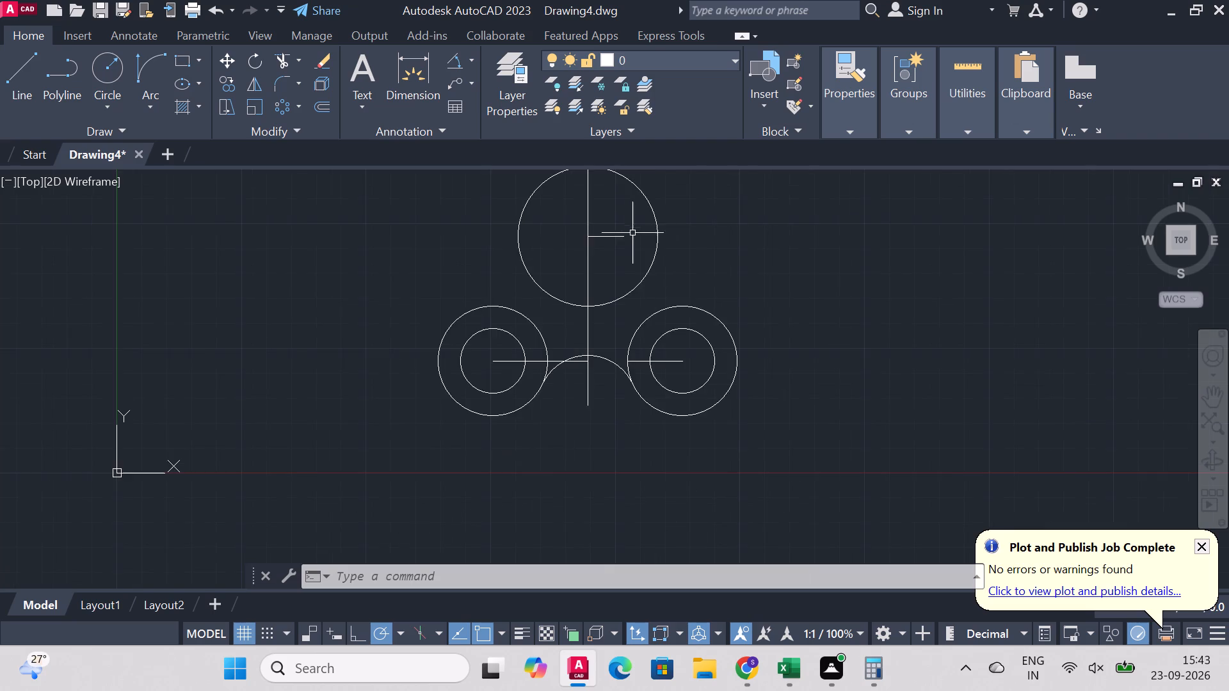
scroll(680, 265, down, 1)
scroll(679, 201, up, 3)
scroll(678, 200, down, 2)
scroll(678, 200, up, 2)
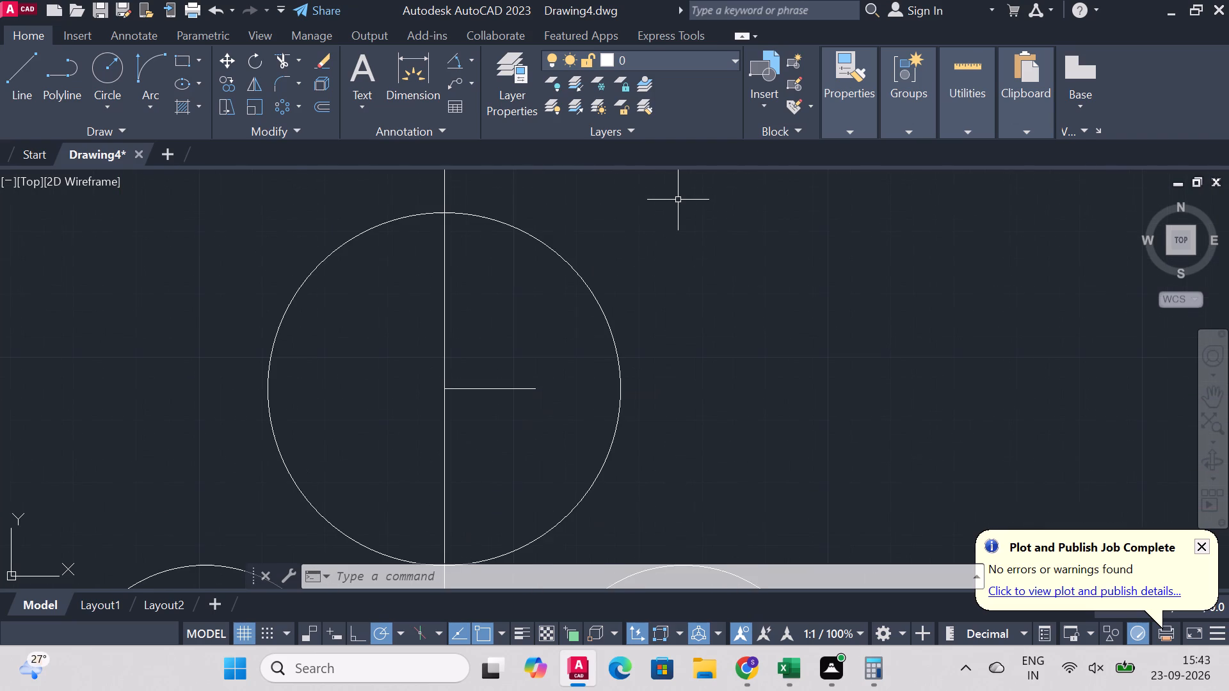
click(31, 68)
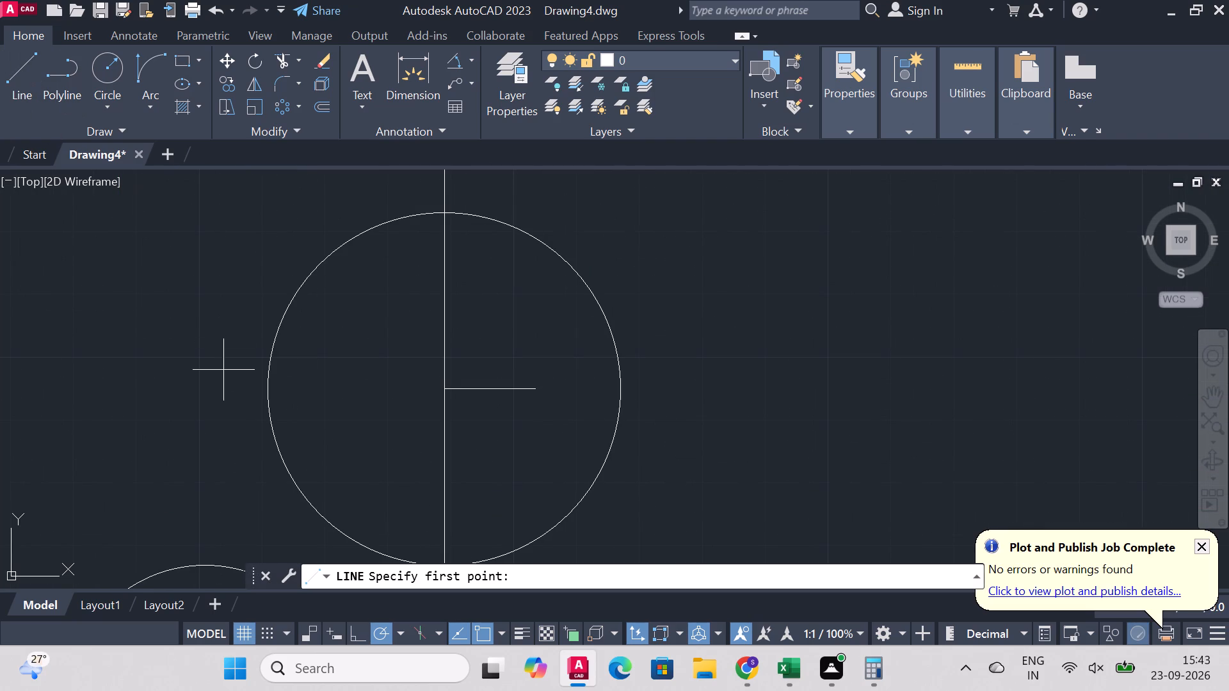
click(444, 388)
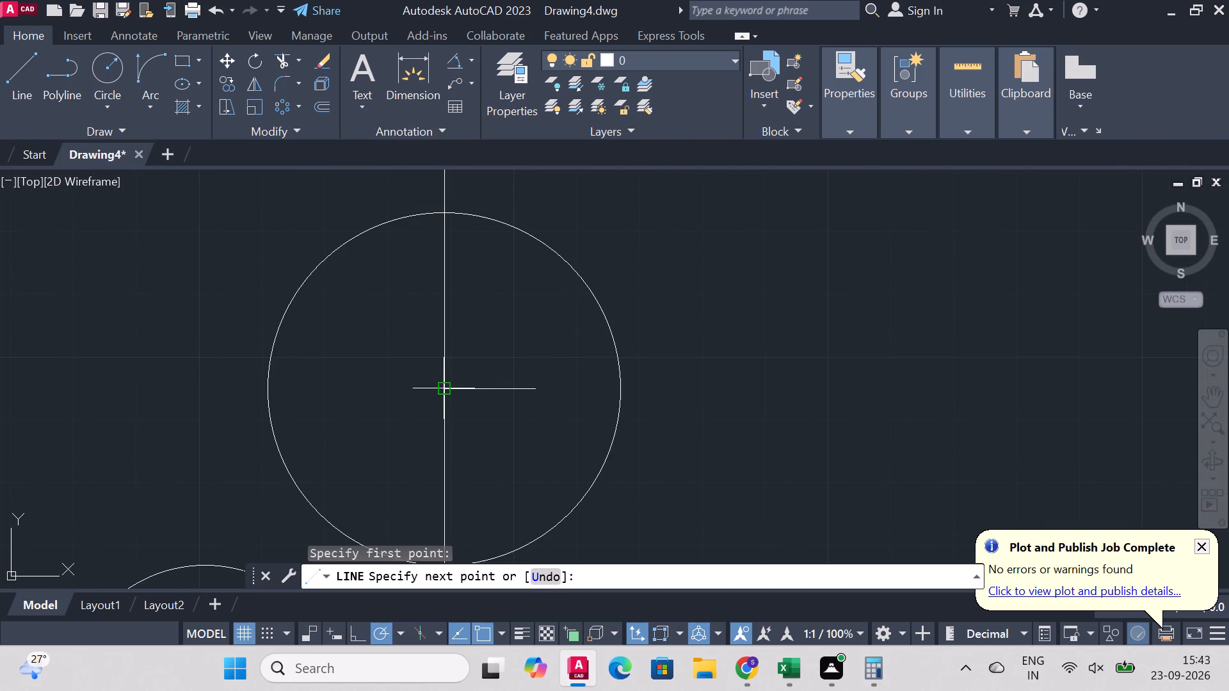
text(34)
key(Return)
scroll(383, 271, down, 3)
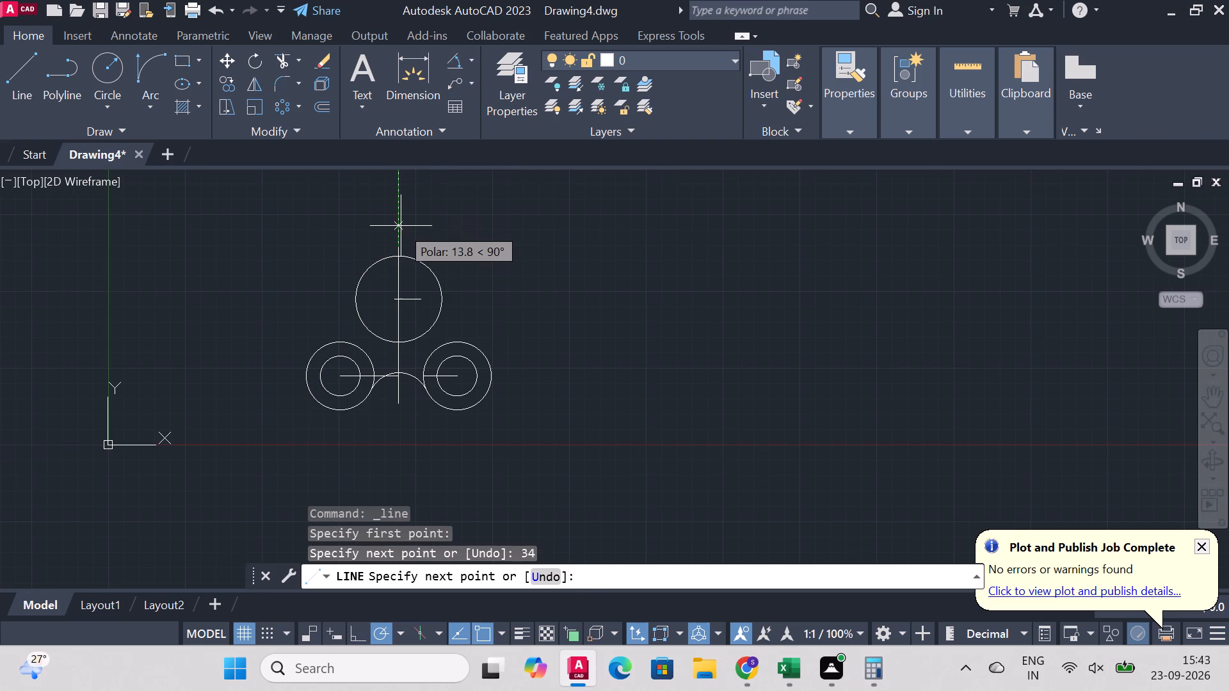
scroll(401, 226, up, 3)
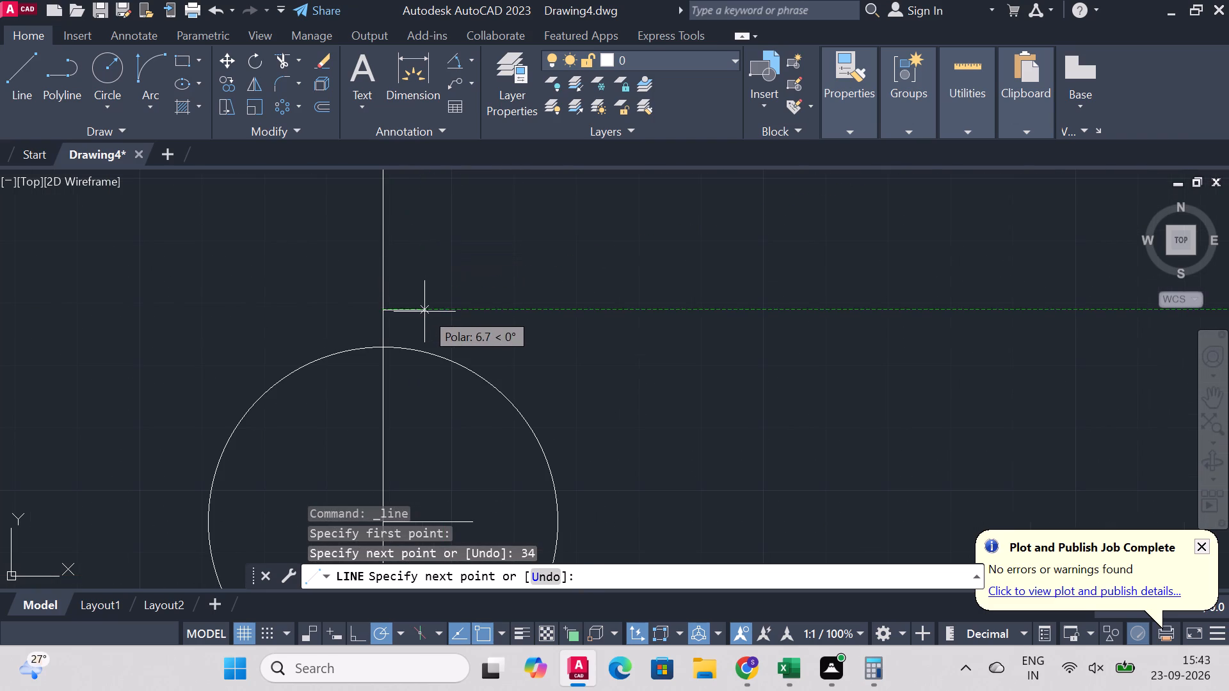
click(423, 305)
right_click(422, 305)
click(474, 317)
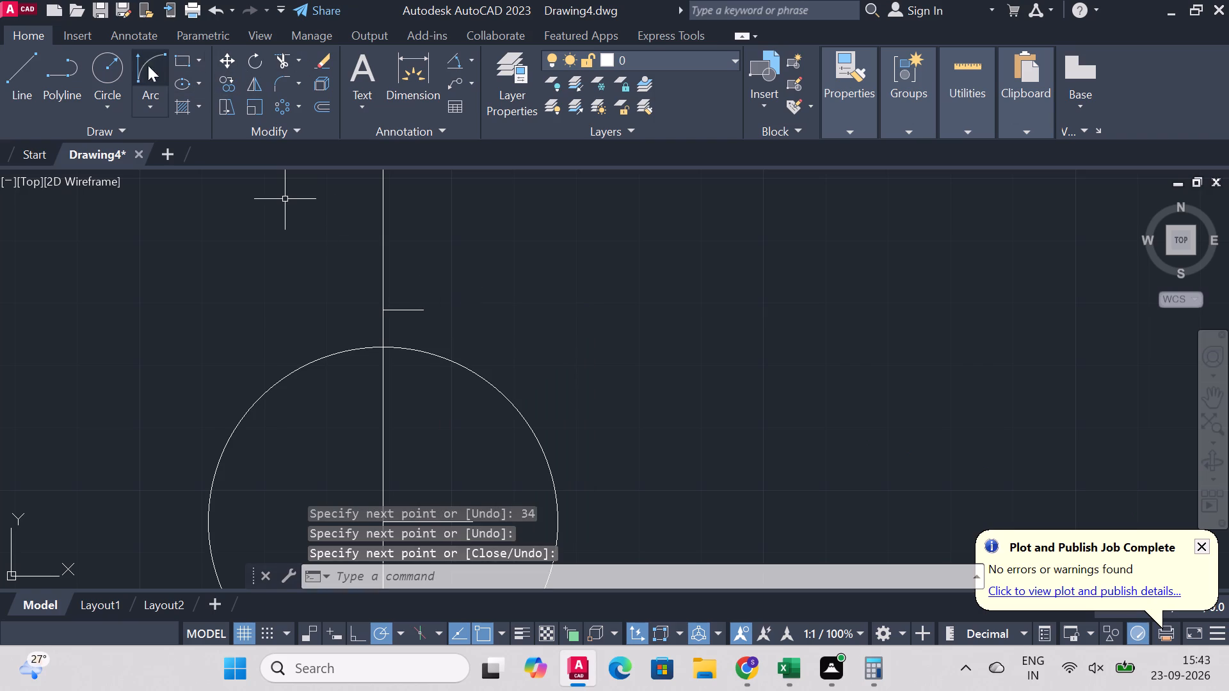
Draw a circle of radius 18 mm centred on the upper end of the 34 mm vertical line.
click(97, 64)
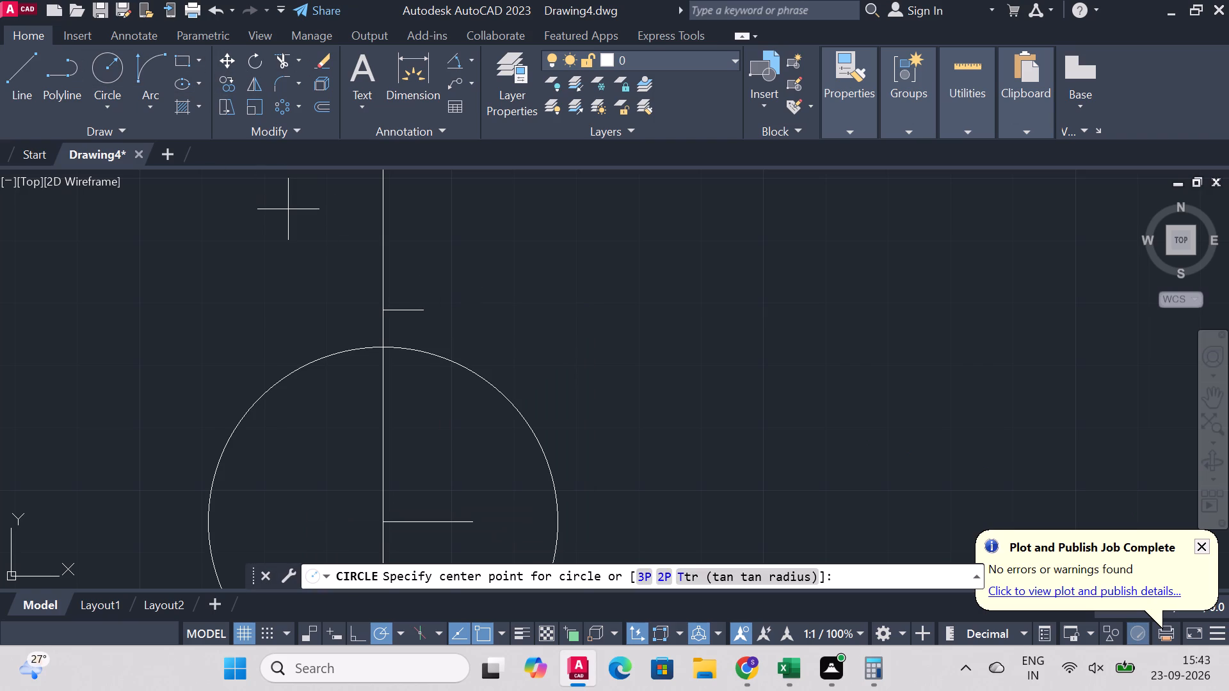
click(378, 310)
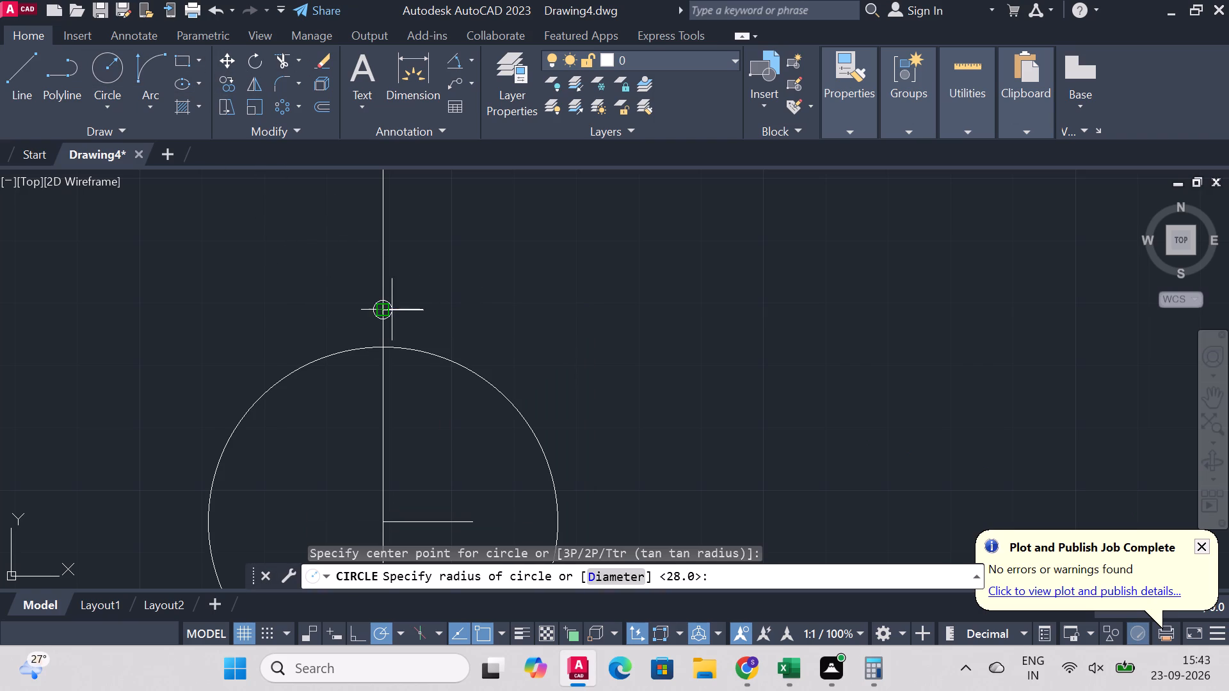
key(r)
key(Return)
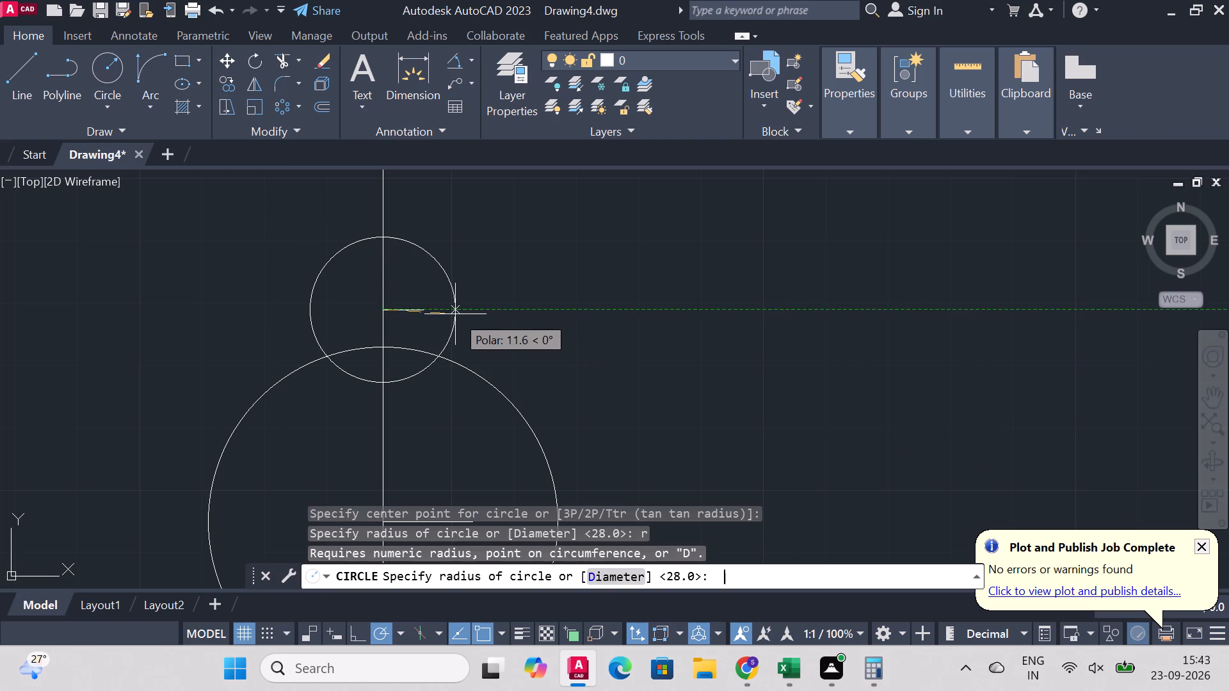
text(18)
key(Return)
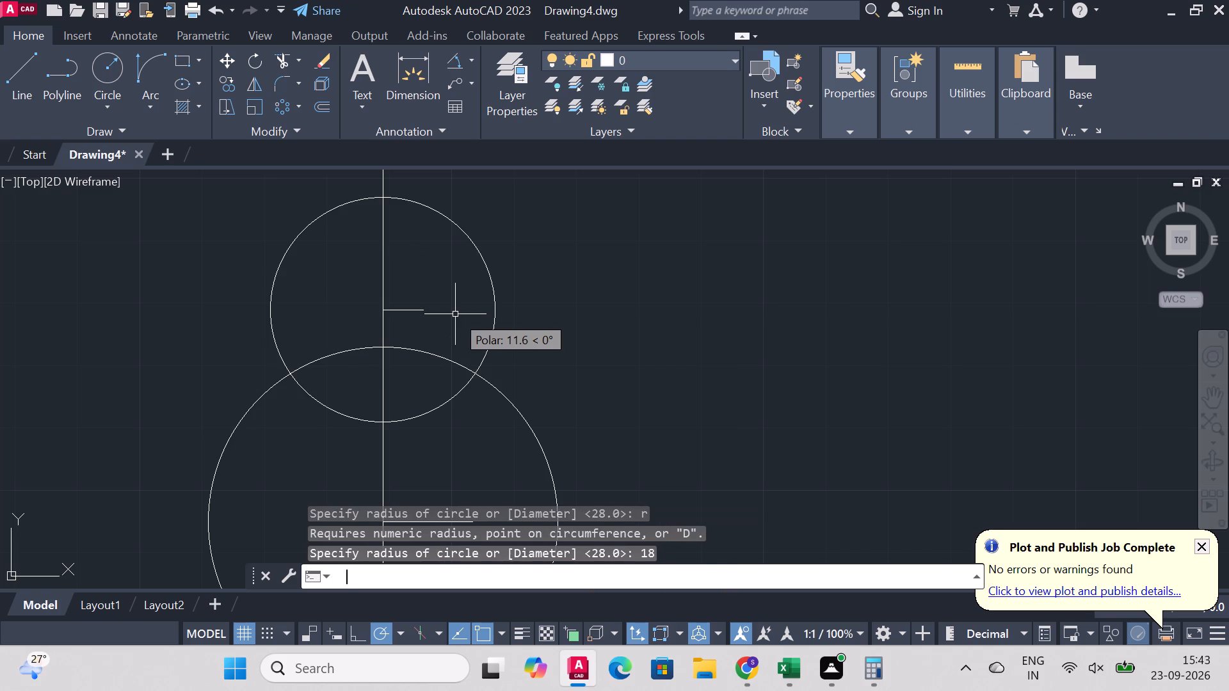
Draw horizontal lines inside the 28 mm radius circle to complete its diameter from the left quadrant to the right edge.
click(21, 81)
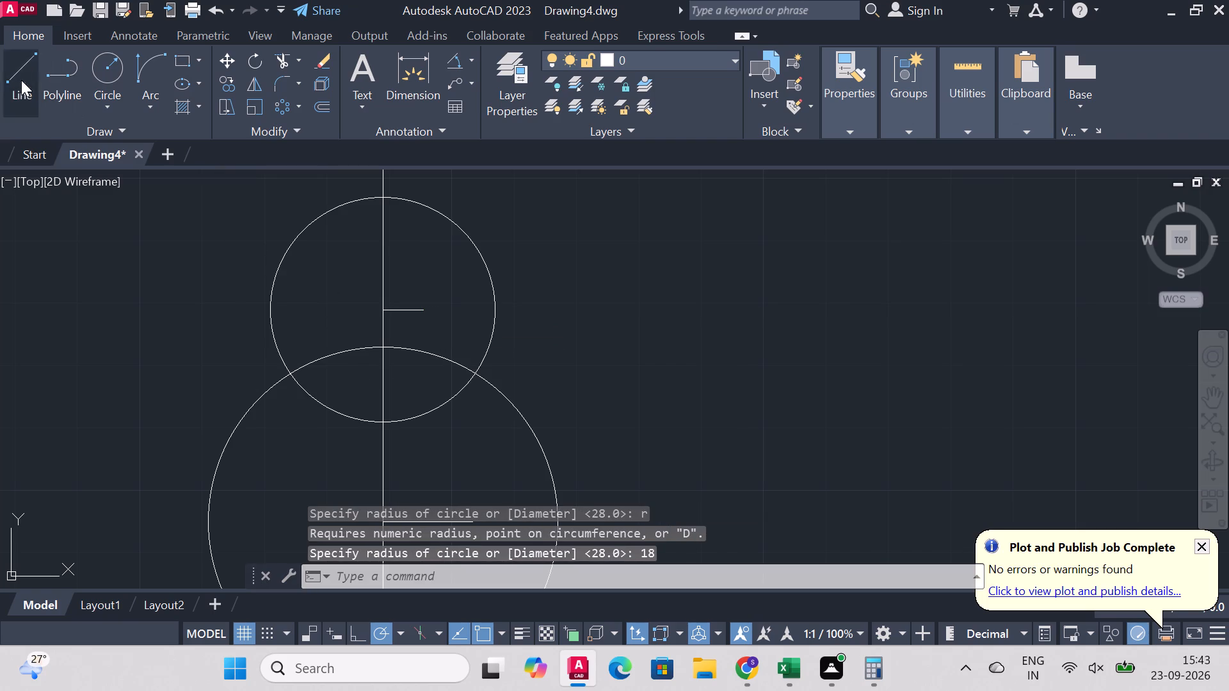
scroll(291, 256, down, 2)
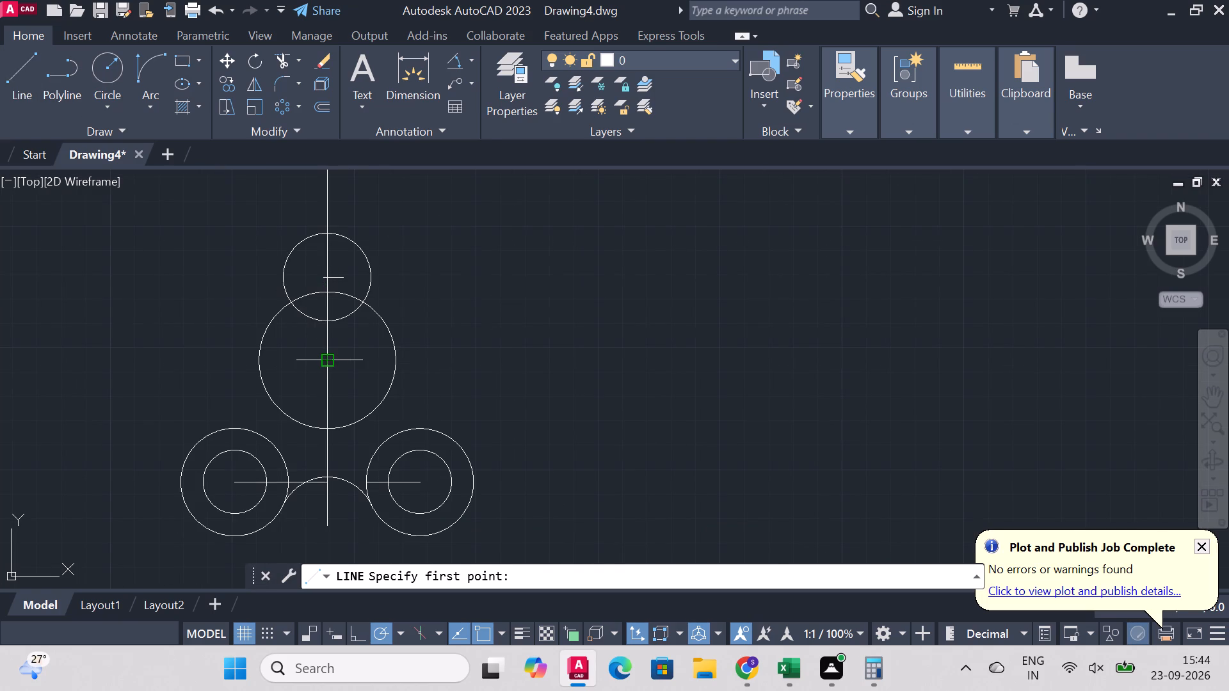
click(326, 360)
click(256, 360)
right_click(255, 360)
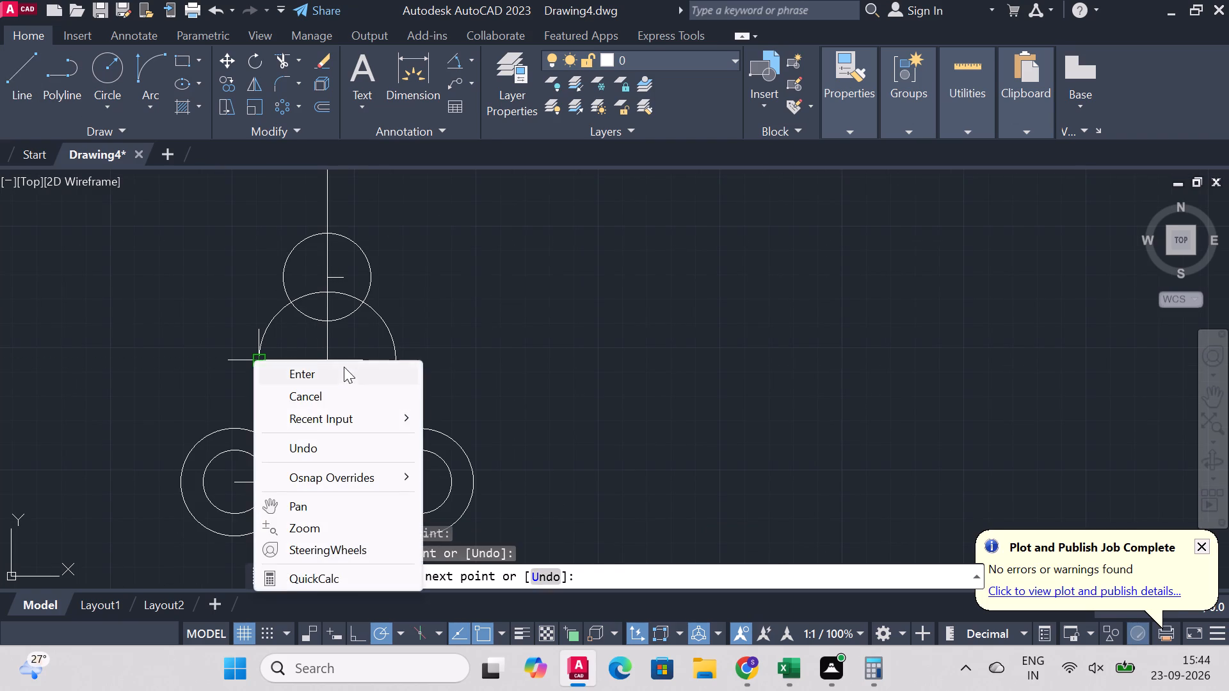
click(344, 367)
right_click(481, 302)
click(542, 267)
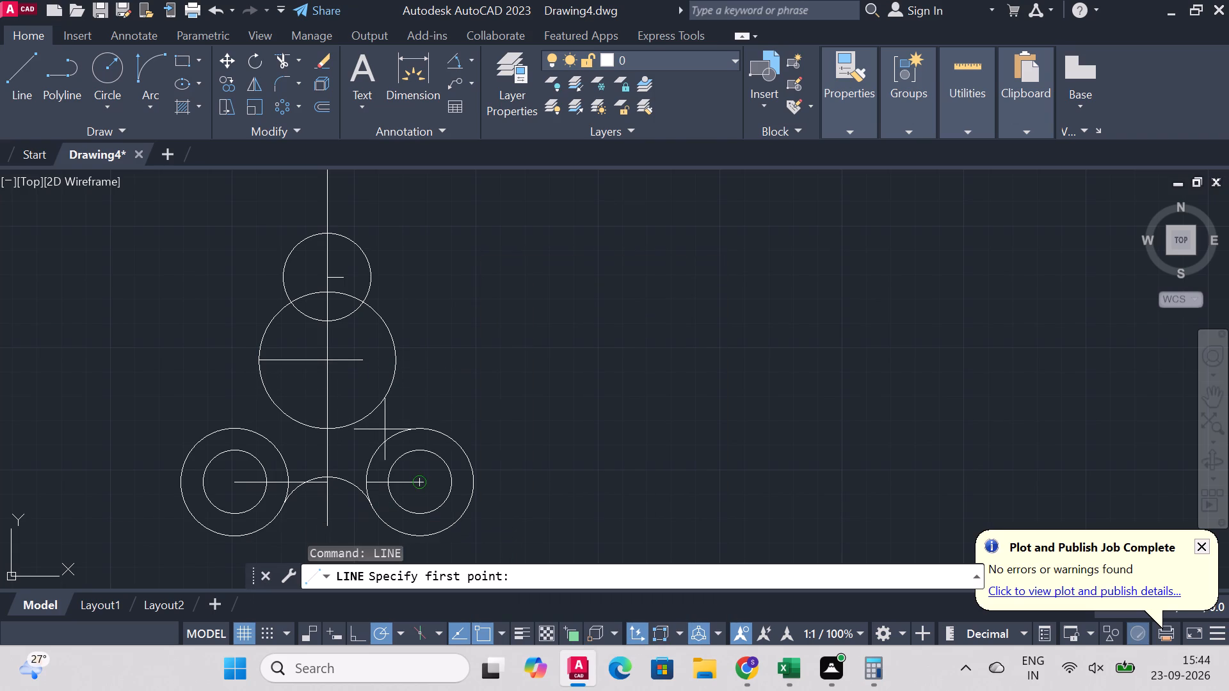
click(362, 358)
click(399, 358)
right_click(399, 358)
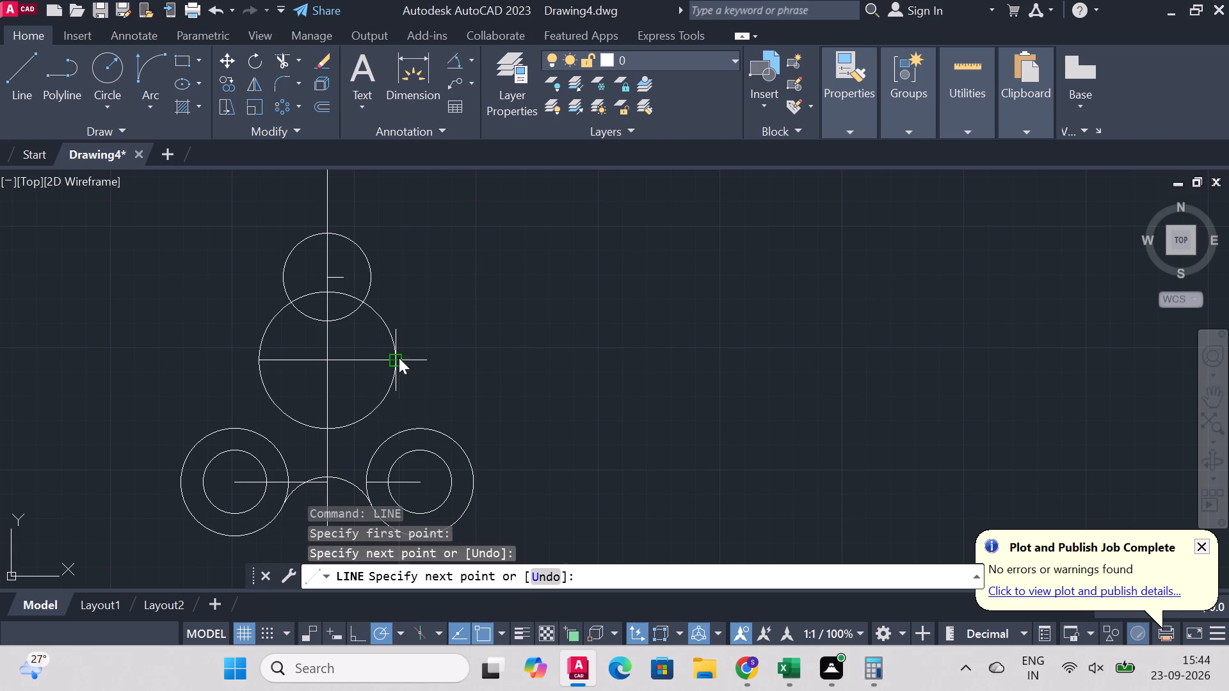
click(447, 377)
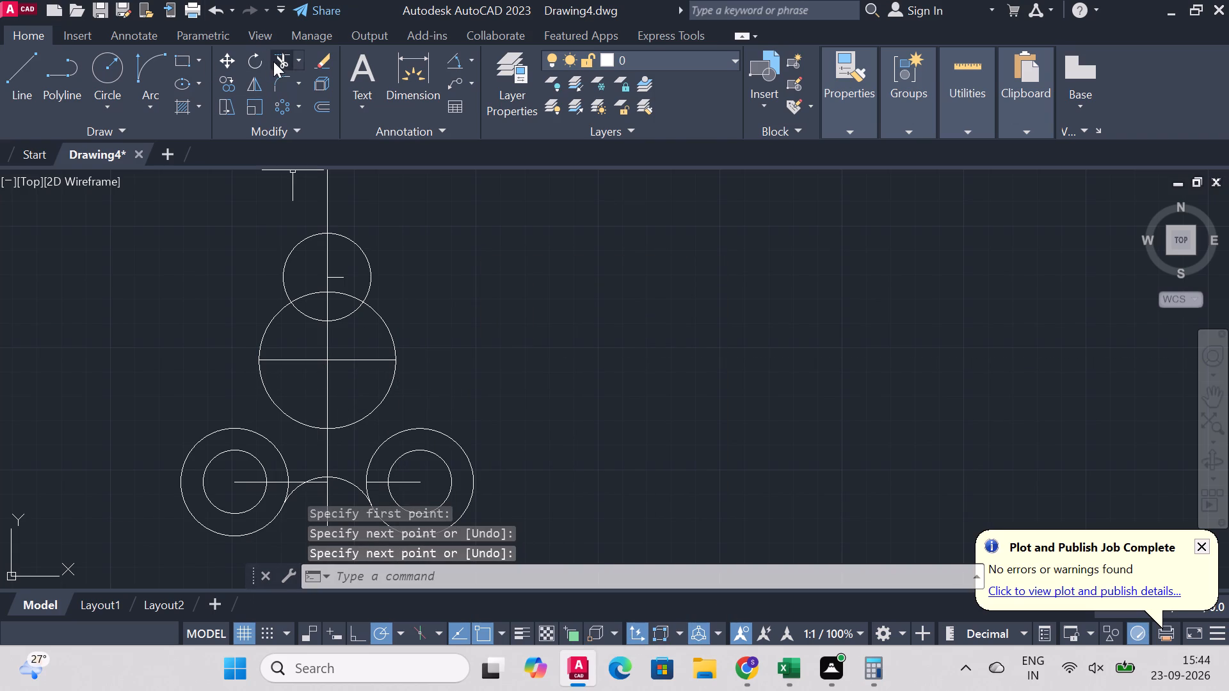
Trim away the upper half of the 28 mm radius circle above its horizontal diameter.
click(278, 59)
click(266, 324)
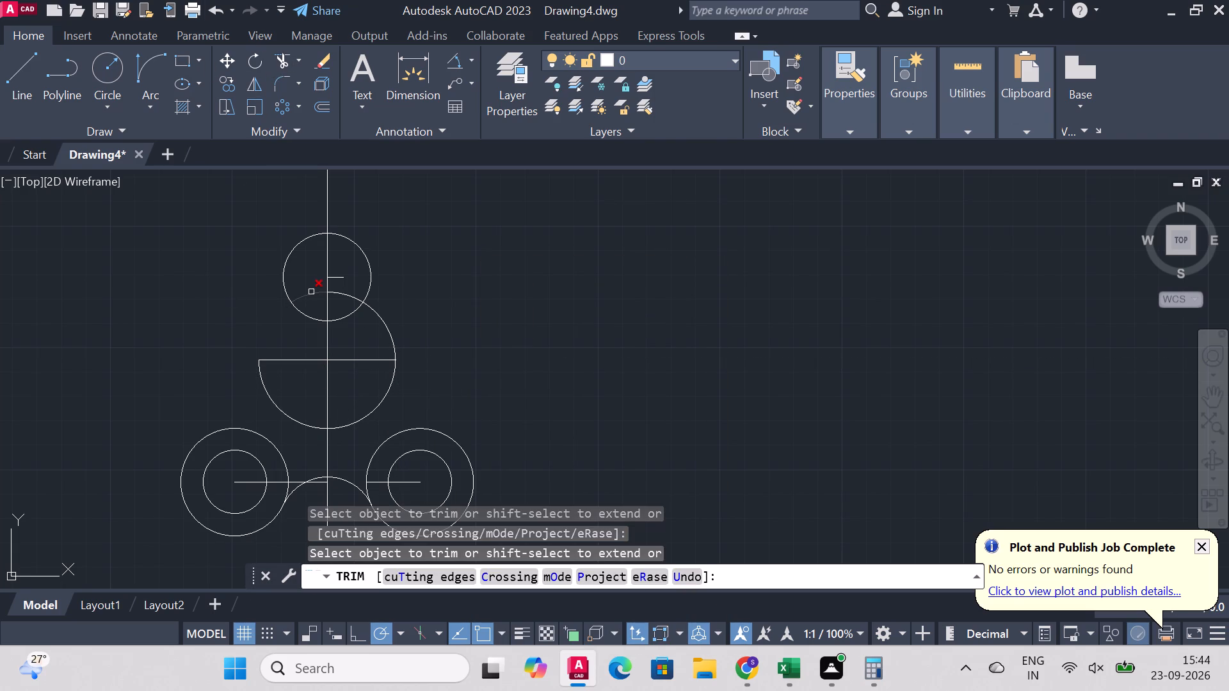
click(311, 292)
click(341, 293)
click(387, 328)
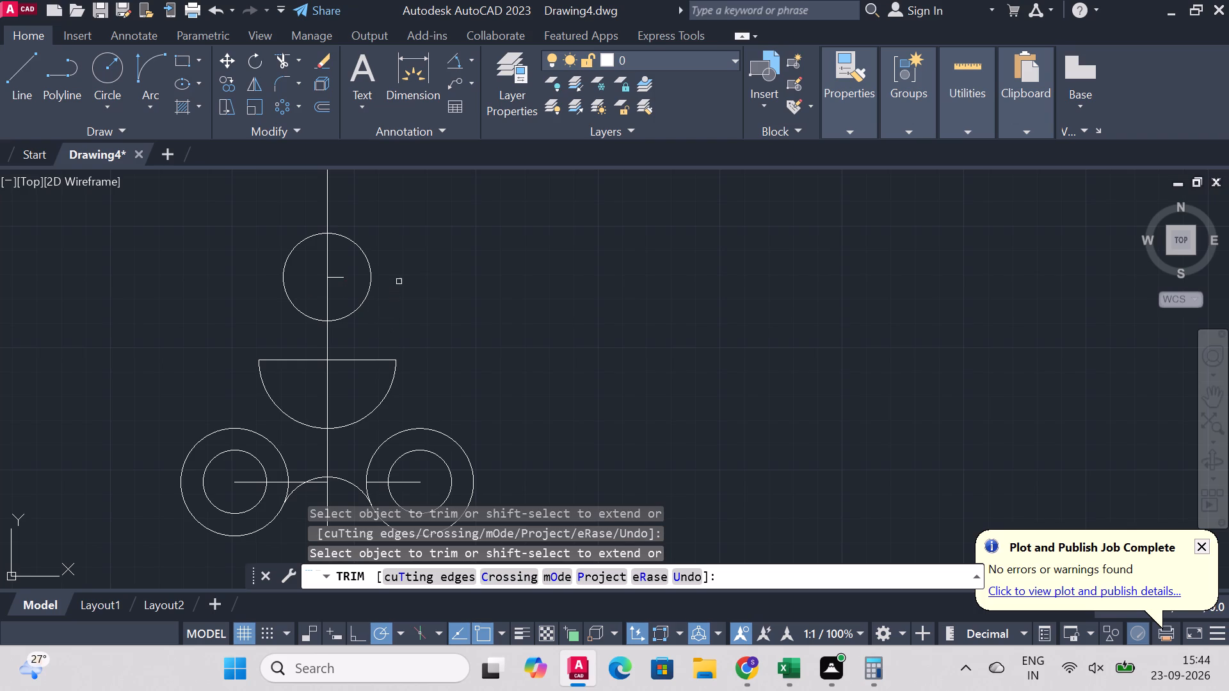
scroll(399, 276, up, 1)
right_click(434, 285)
click(471, 293)
Draw horizontal lines inside the 18 mm radius circle to complete its diameter from the left edge to the right edge.
click(38, 69)
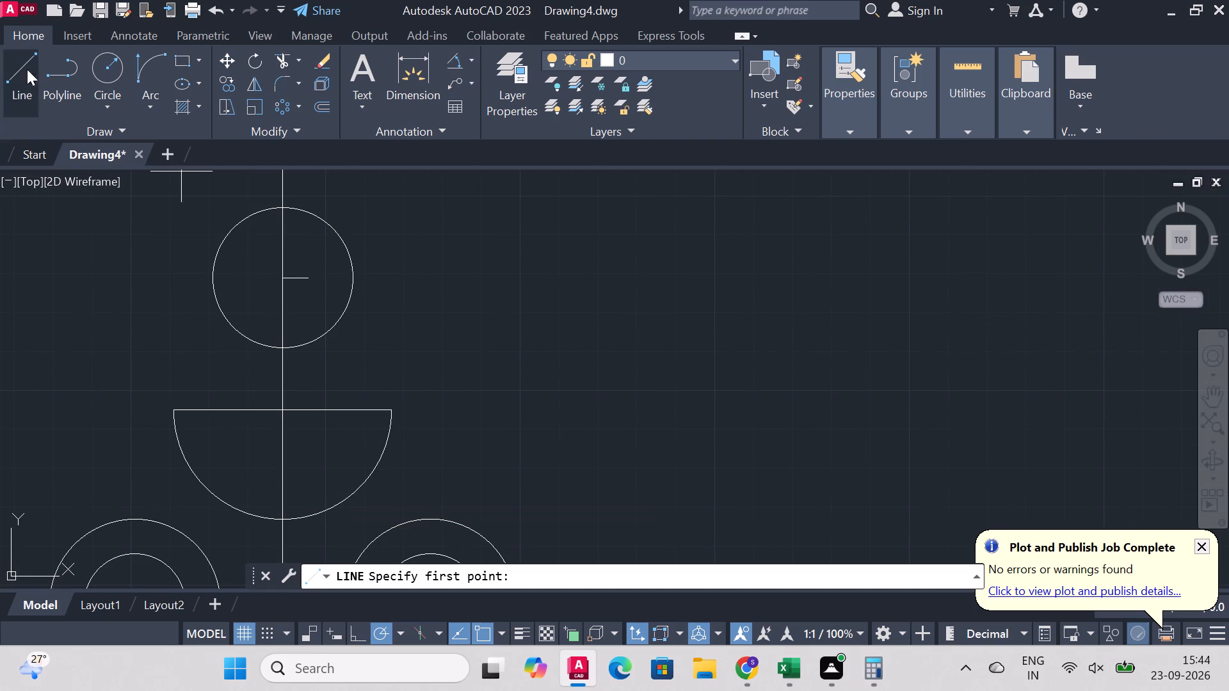
click(285, 277)
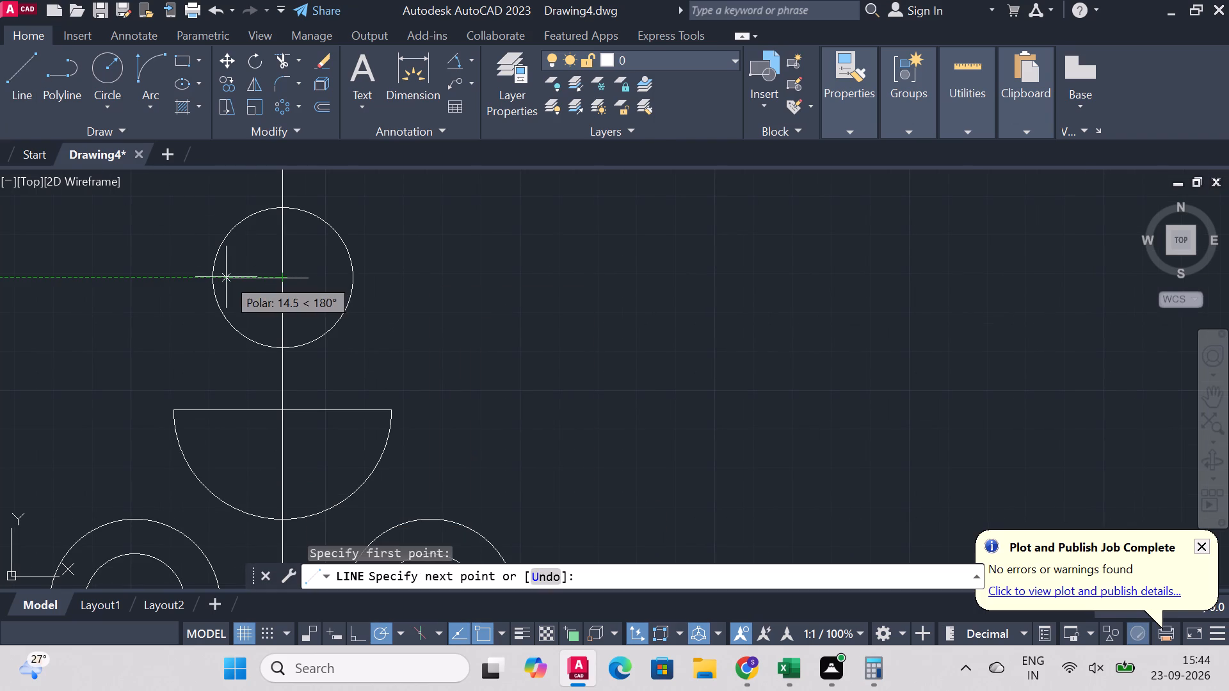
click(210, 277)
right_click(210, 273)
click(267, 275)
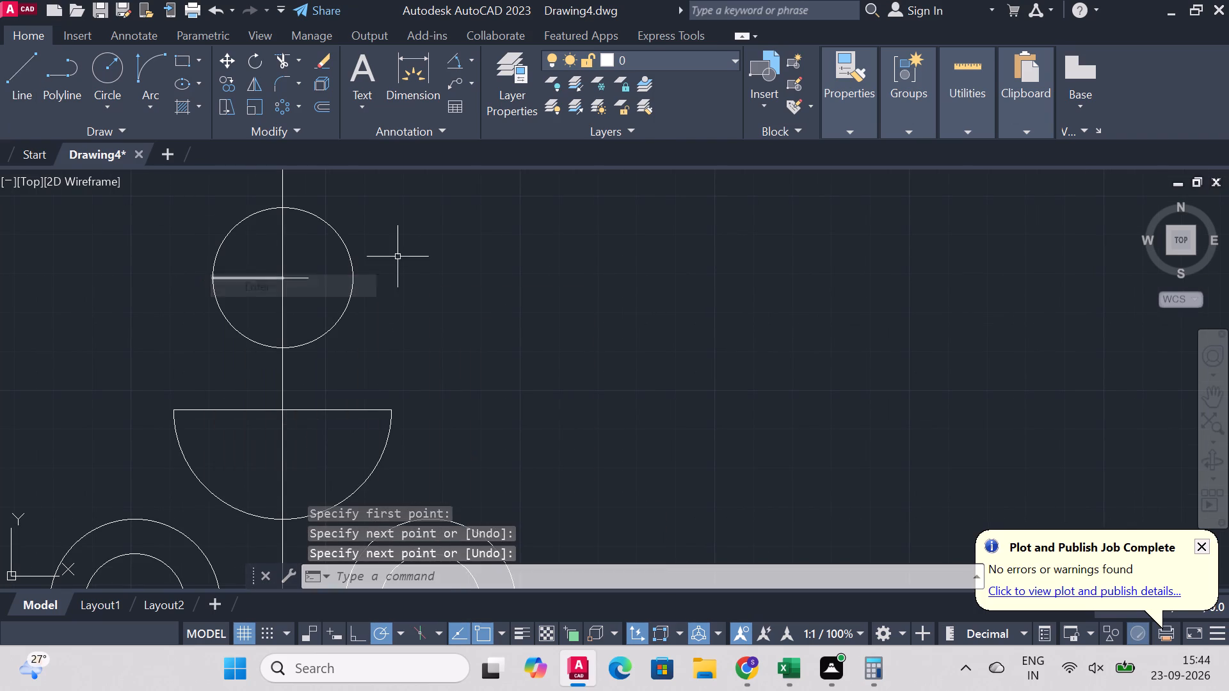
right_click(417, 253)
click(471, 260)
click(300, 282)
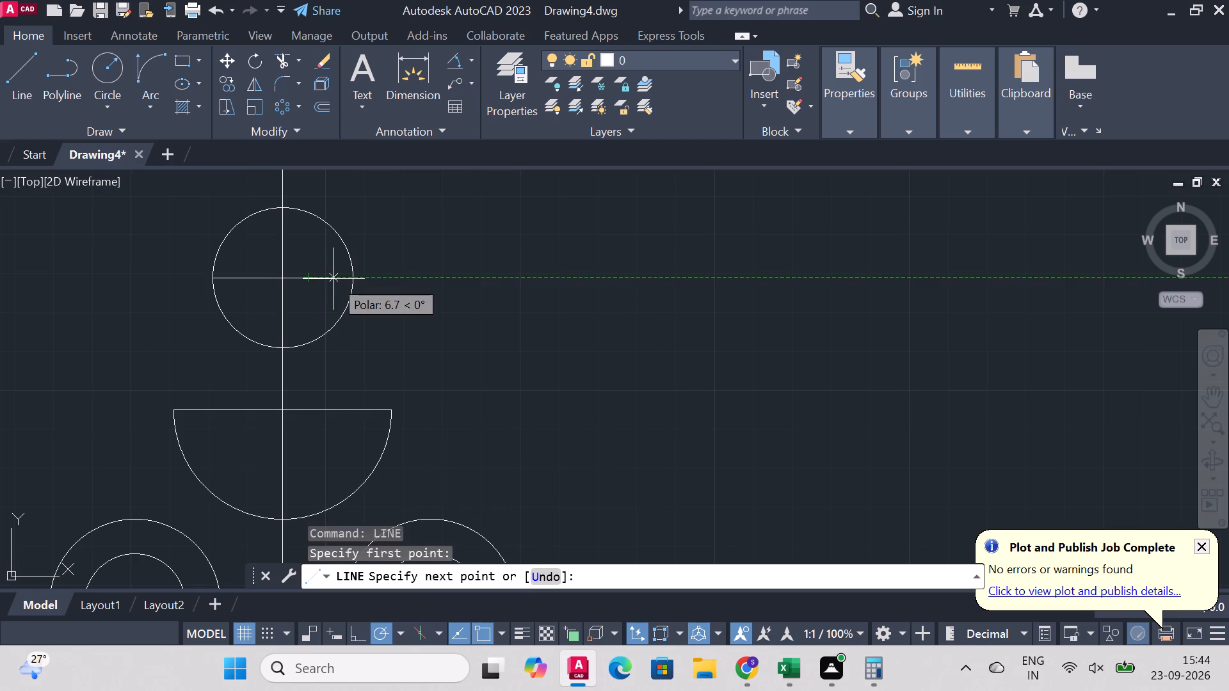
click(351, 279)
right_click(343, 278)
click(413, 291)
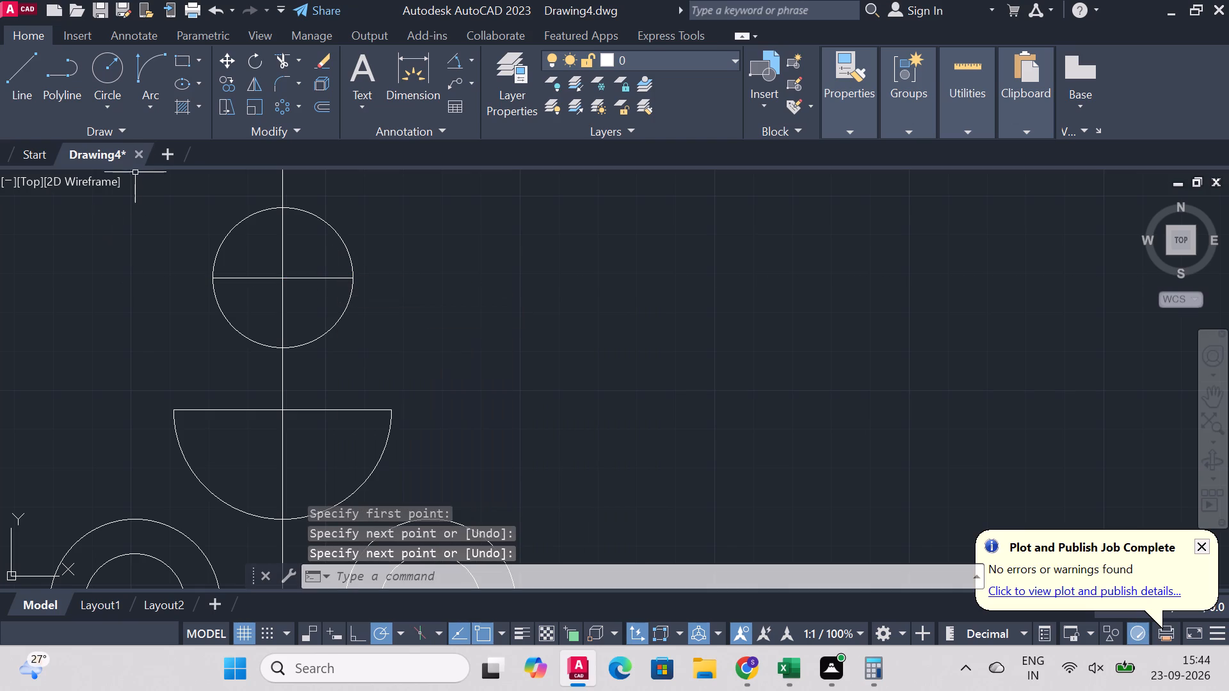
Trim away the lower half of the 18 mm radius circle below its horizontal diameter.
click(278, 63)
click(235, 322)
click(227, 338)
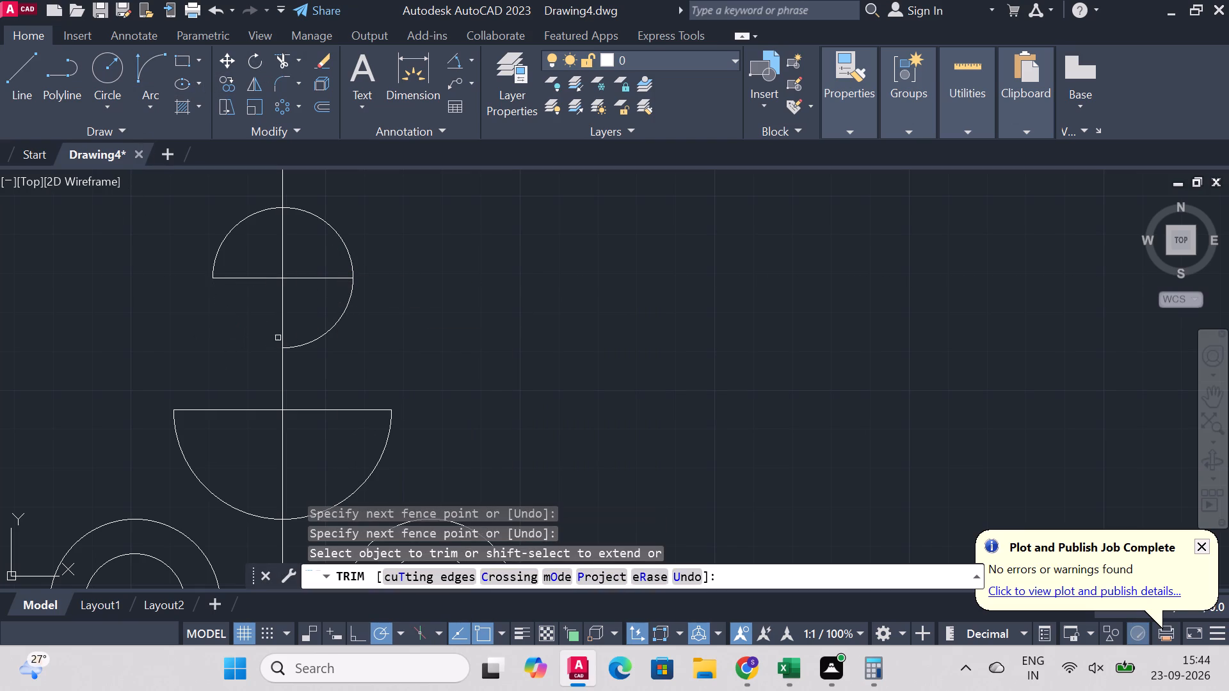
click(317, 337)
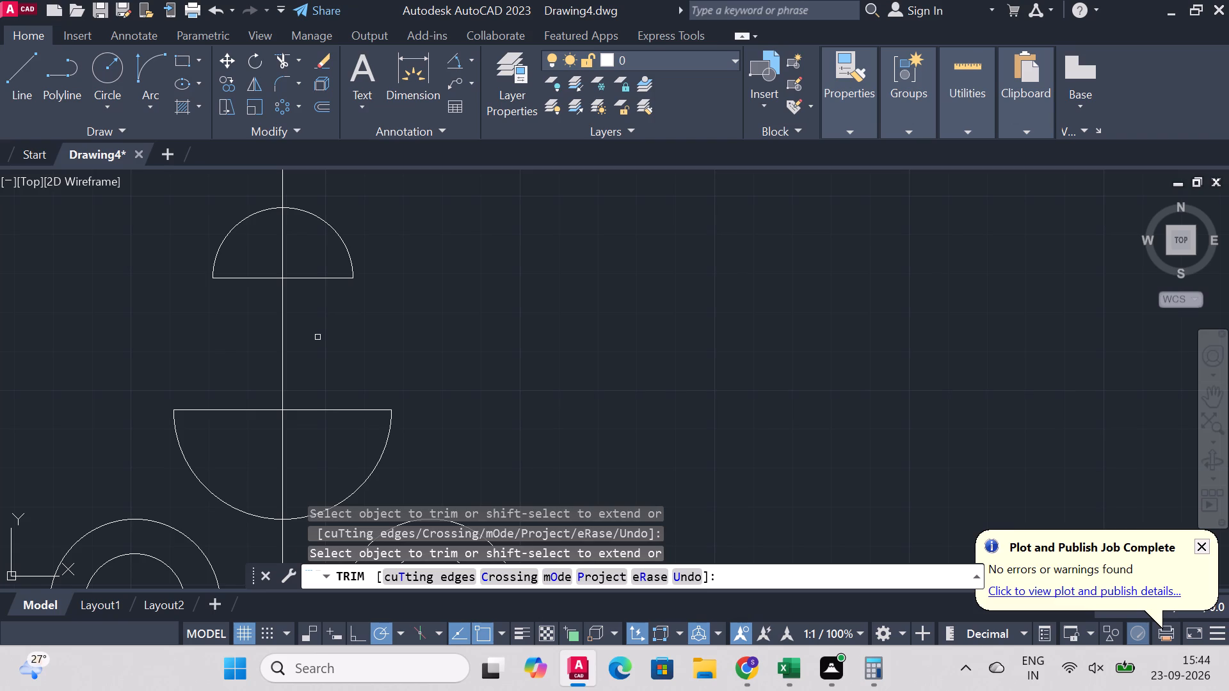
right_click(511, 321)
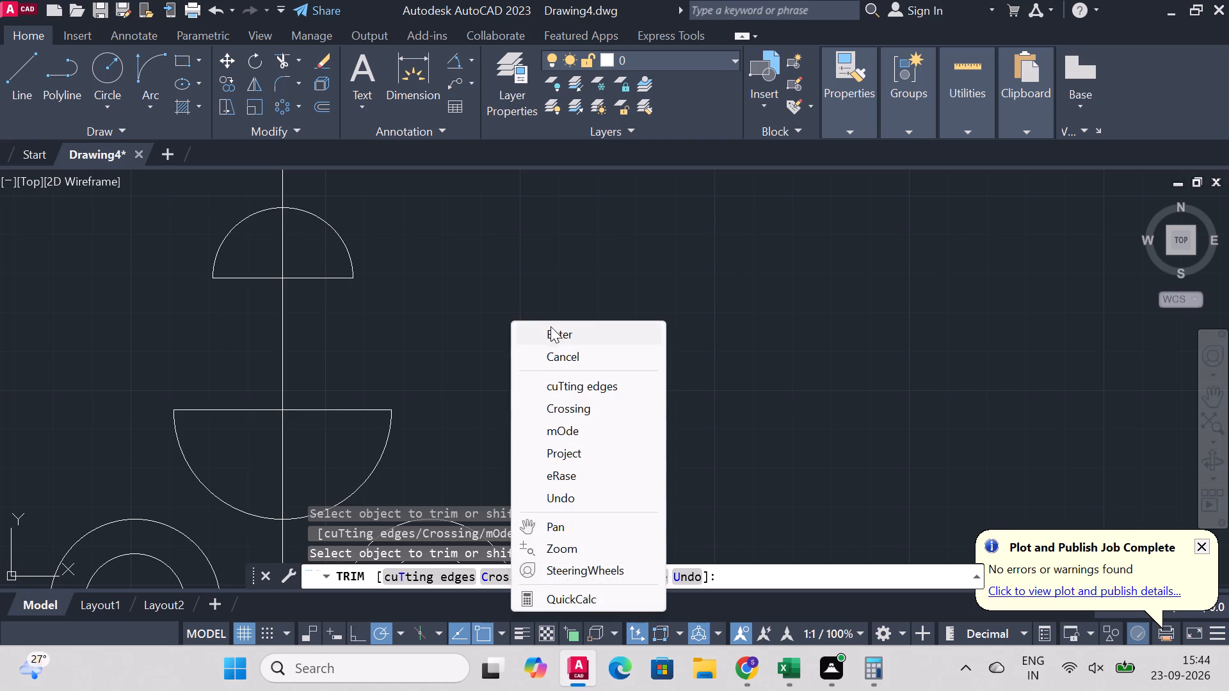
click(552, 330)
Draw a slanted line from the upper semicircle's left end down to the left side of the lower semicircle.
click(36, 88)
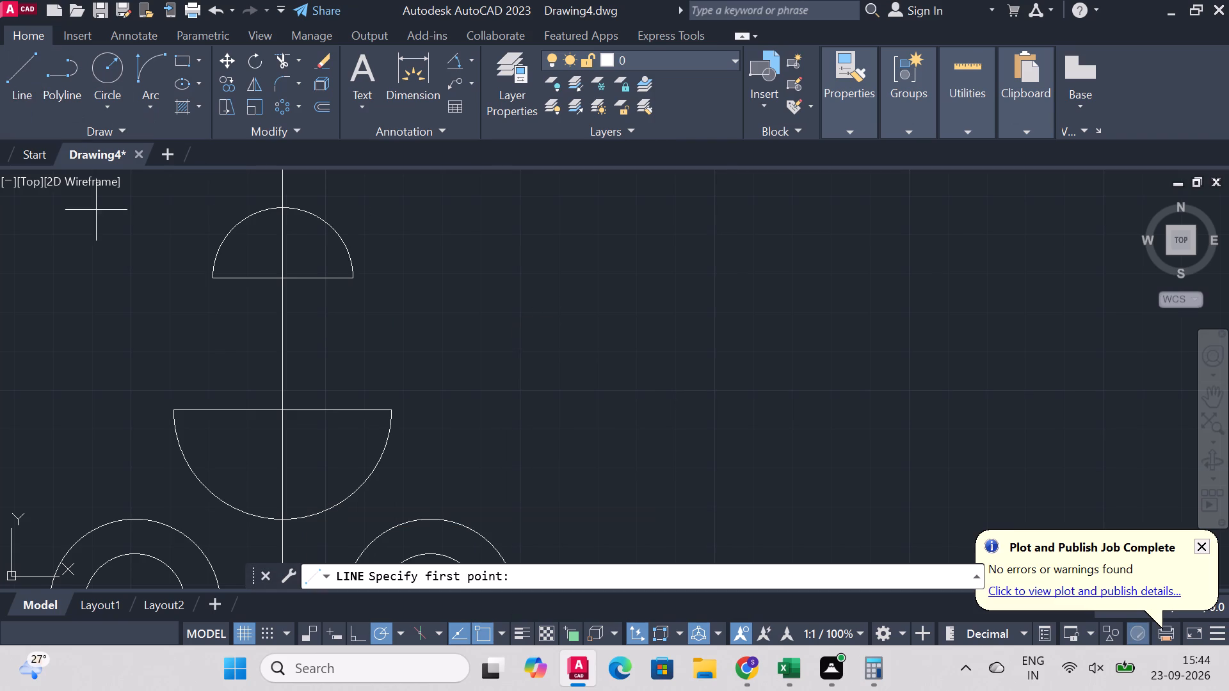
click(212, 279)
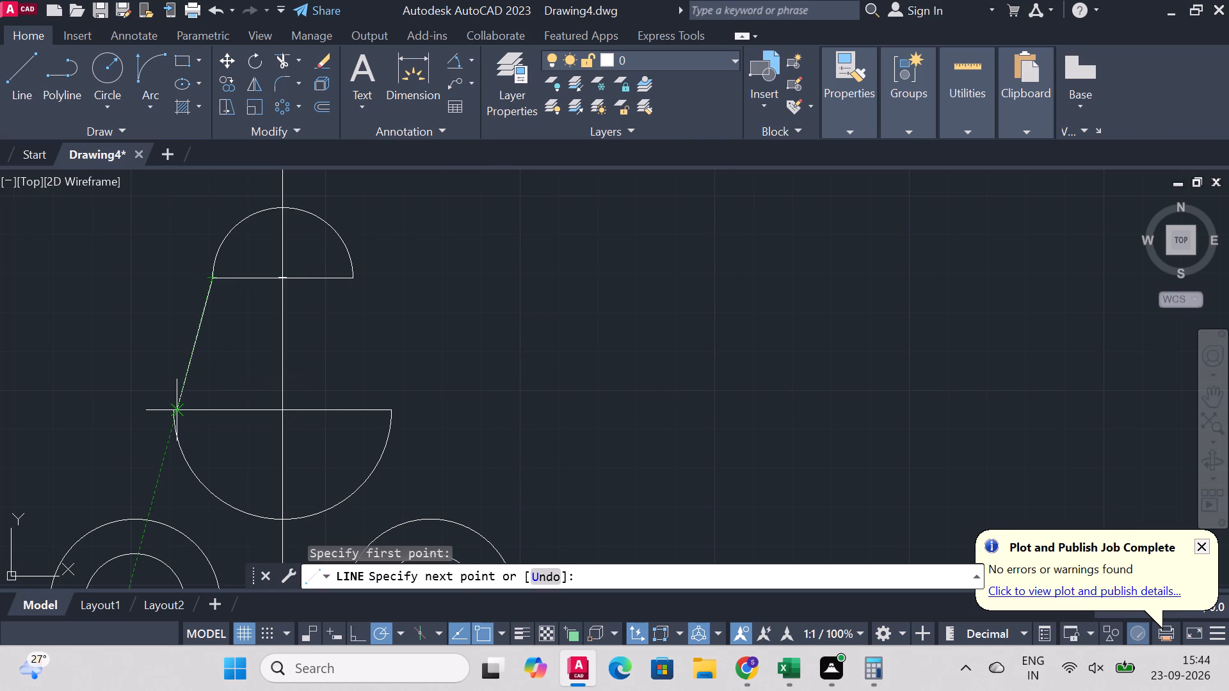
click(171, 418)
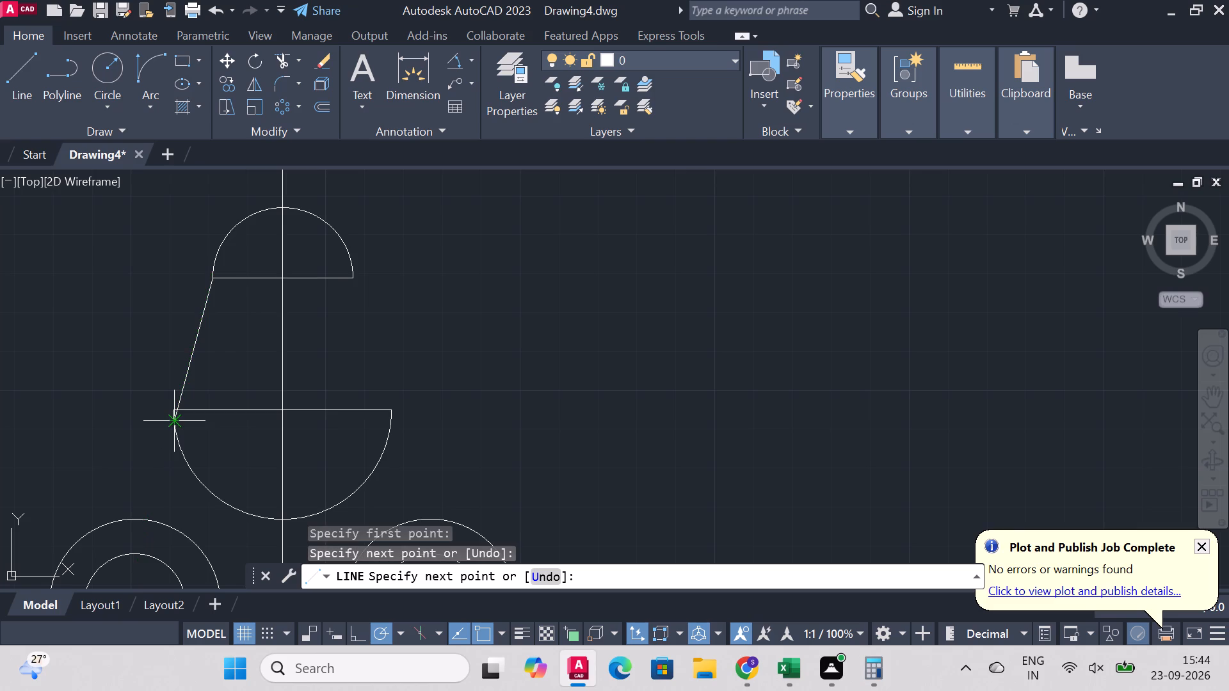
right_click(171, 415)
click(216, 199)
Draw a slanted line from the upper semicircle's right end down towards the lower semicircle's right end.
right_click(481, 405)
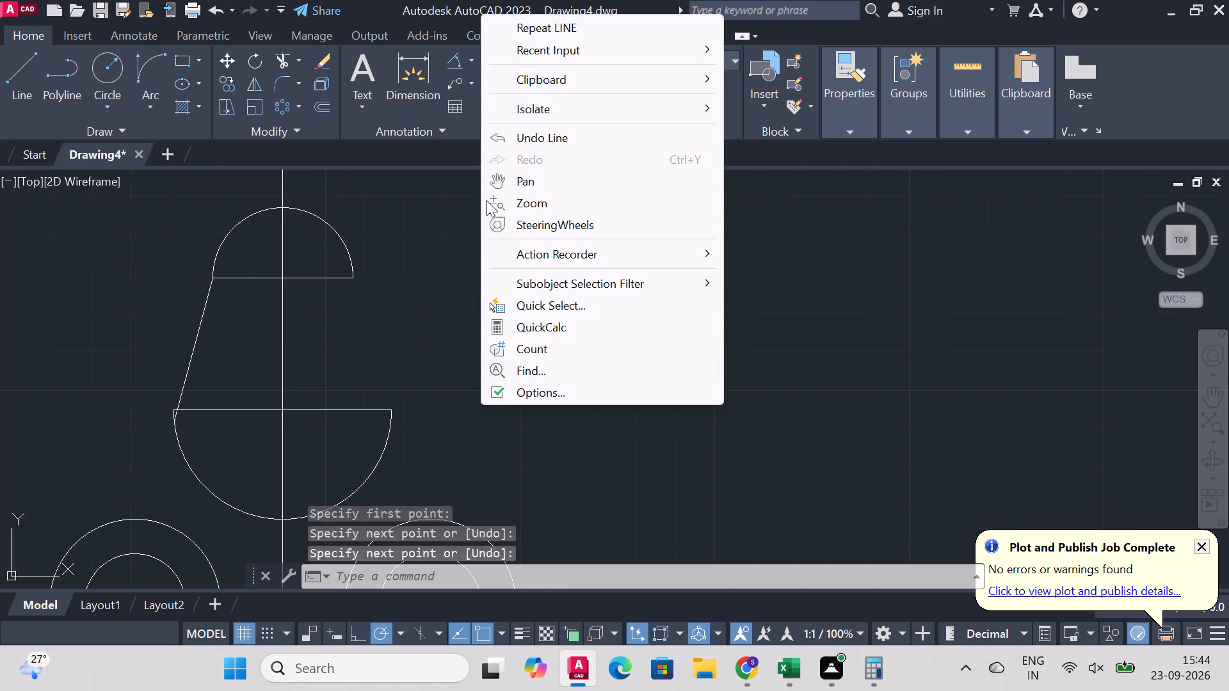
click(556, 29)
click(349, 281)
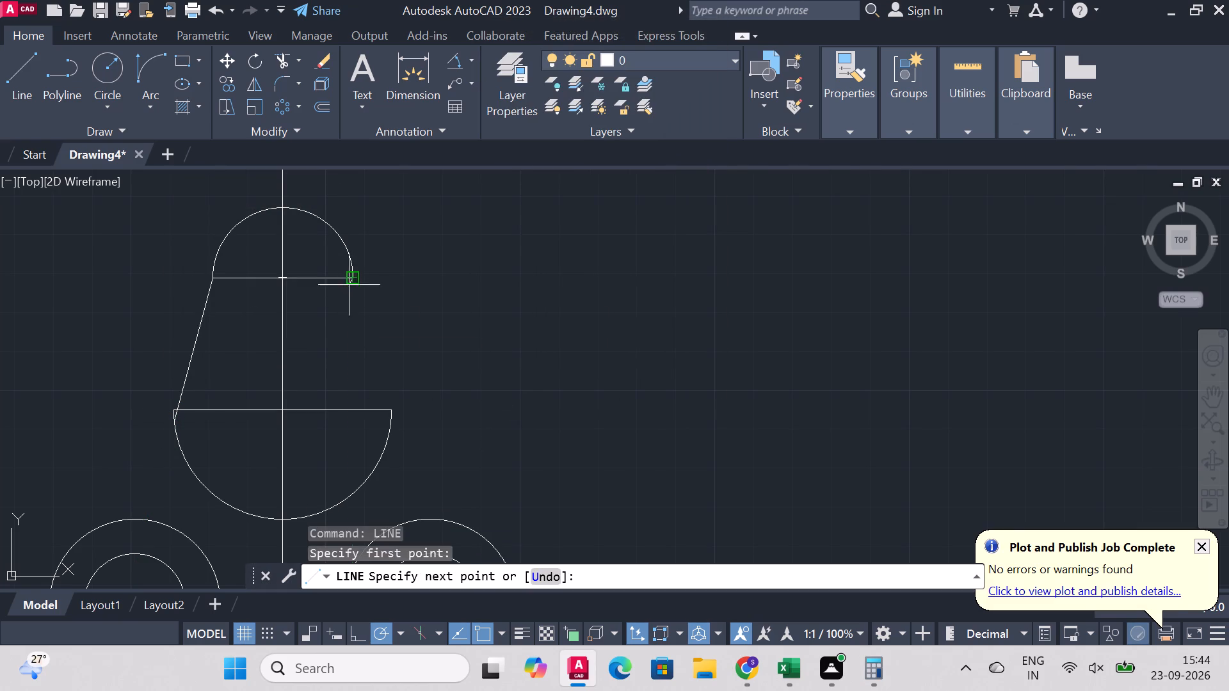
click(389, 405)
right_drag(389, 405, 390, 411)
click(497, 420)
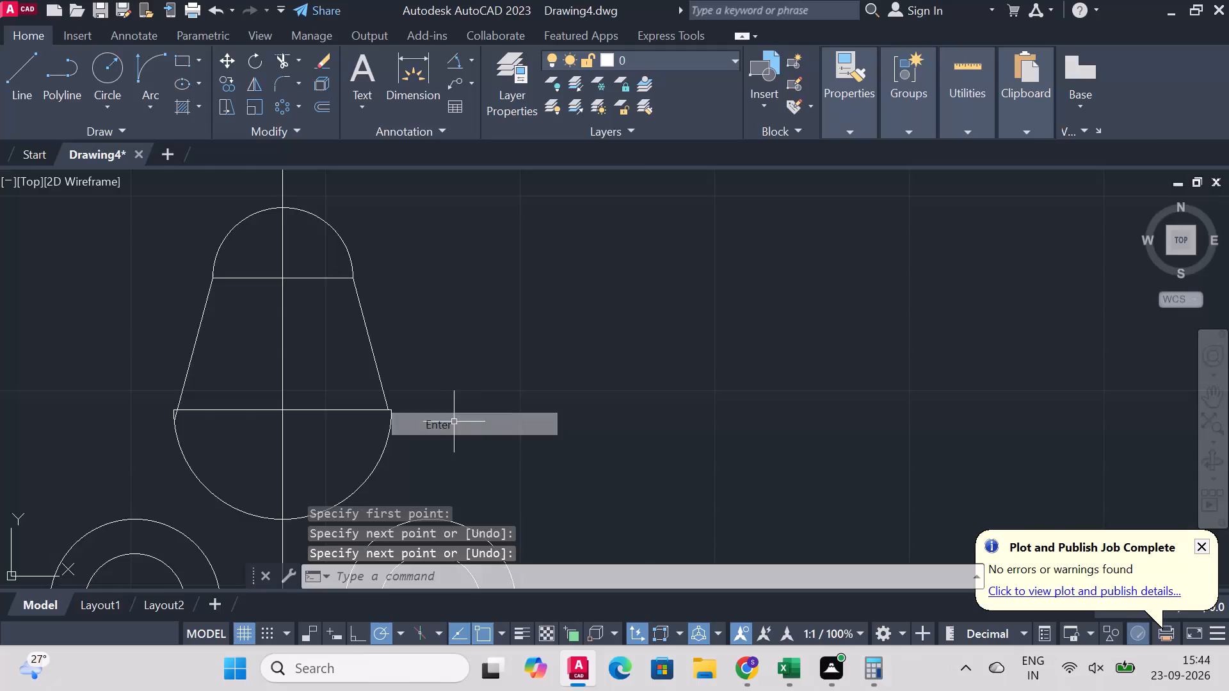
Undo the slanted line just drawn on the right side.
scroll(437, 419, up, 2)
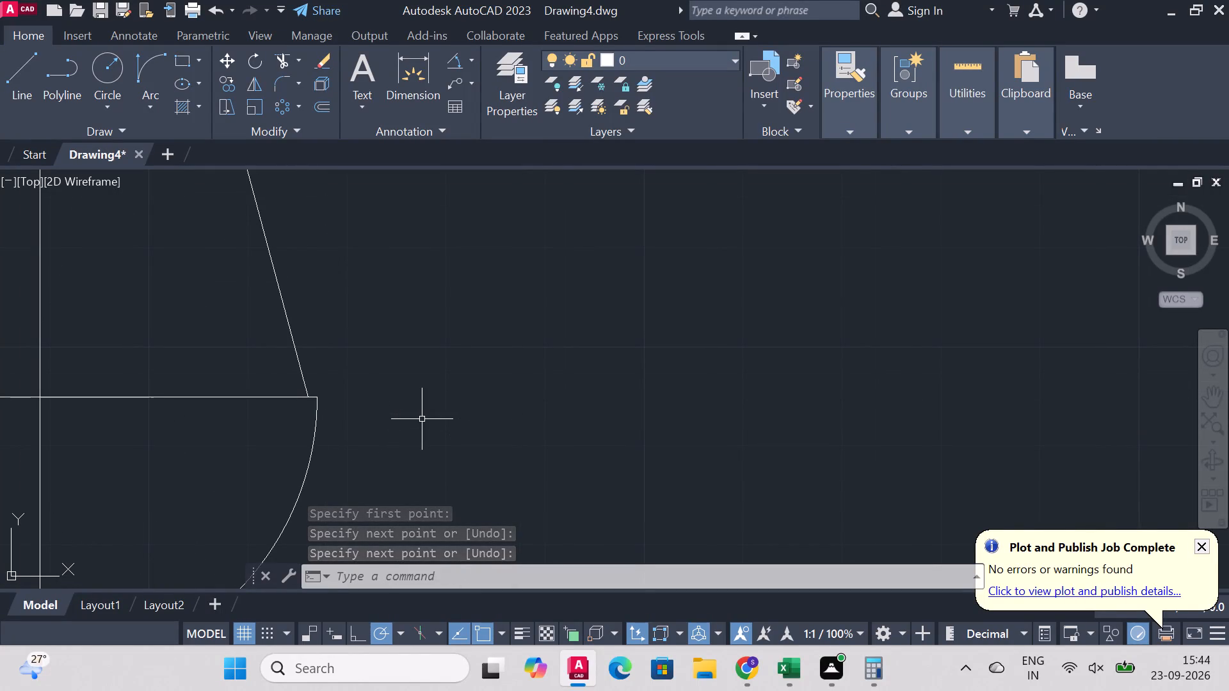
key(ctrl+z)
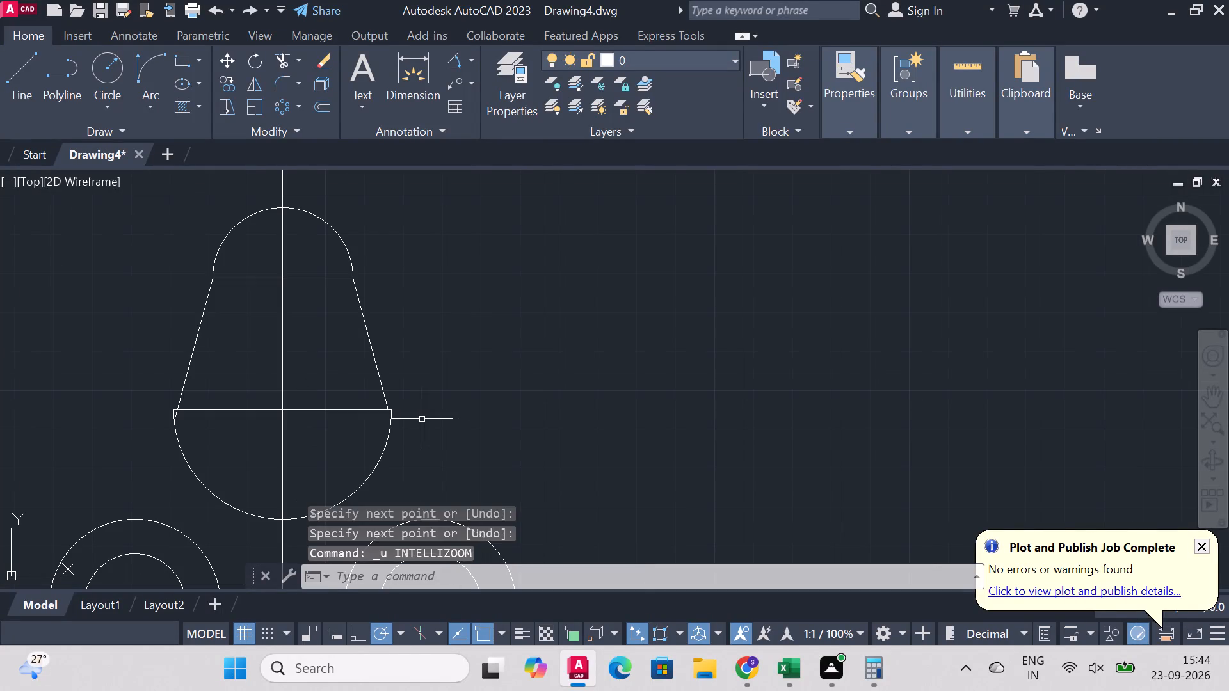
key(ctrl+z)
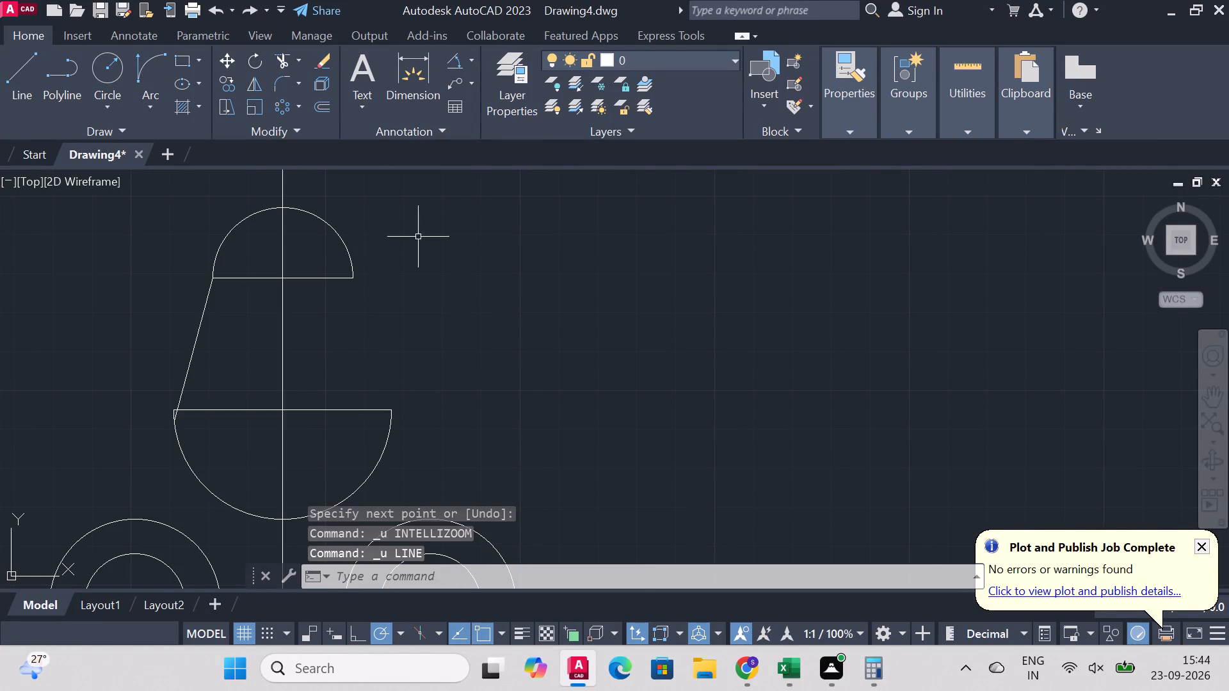
Draw a slanted line from the right end of the lower semicircle's diameter up to the upper semicircle's right end.
click(0, 72)
click(19, 70)
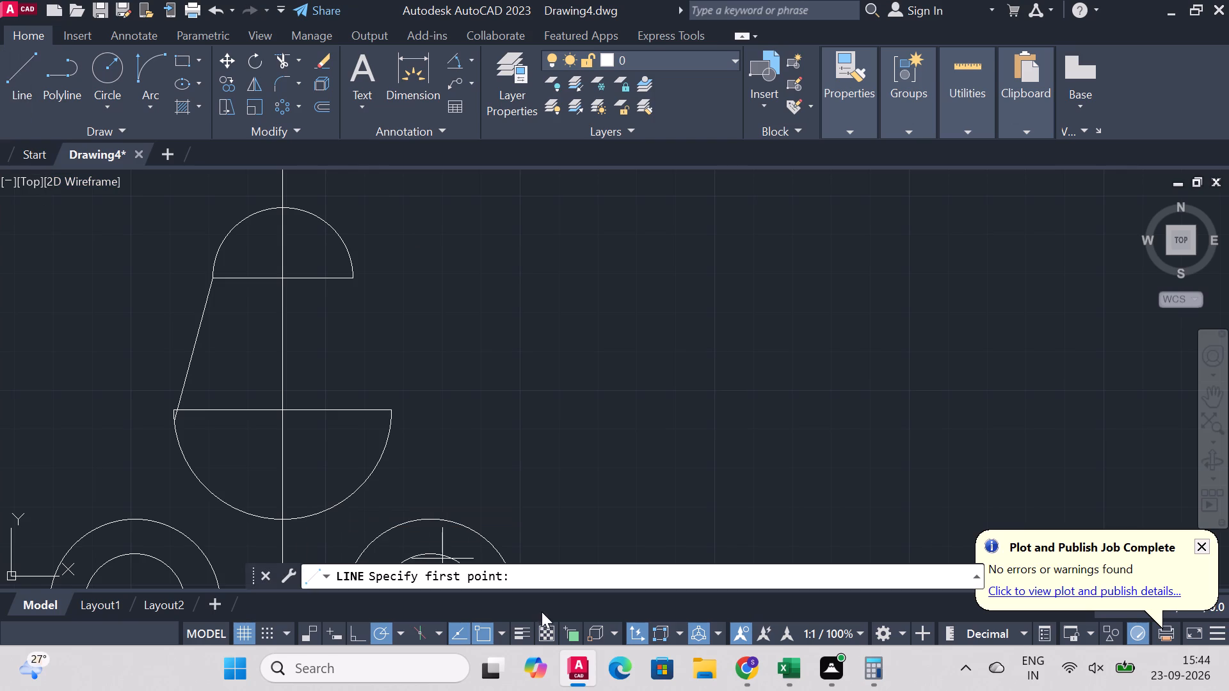
click(390, 409)
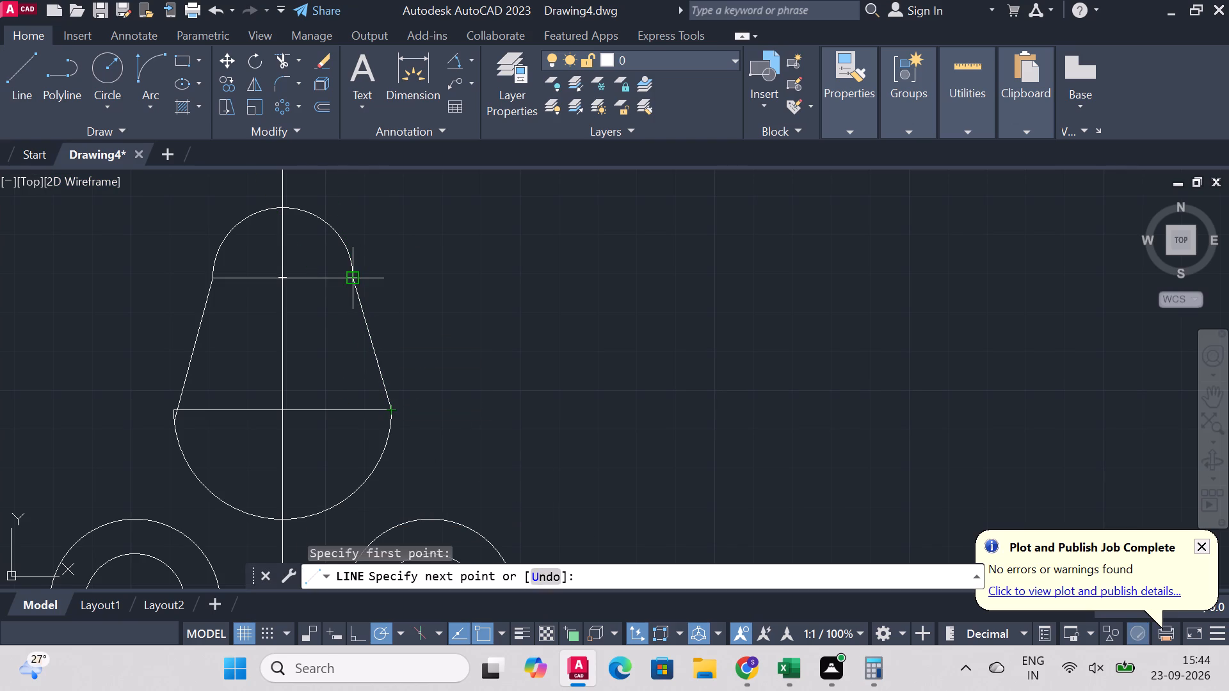
click(354, 278)
right_click(381, 294)
click(447, 298)
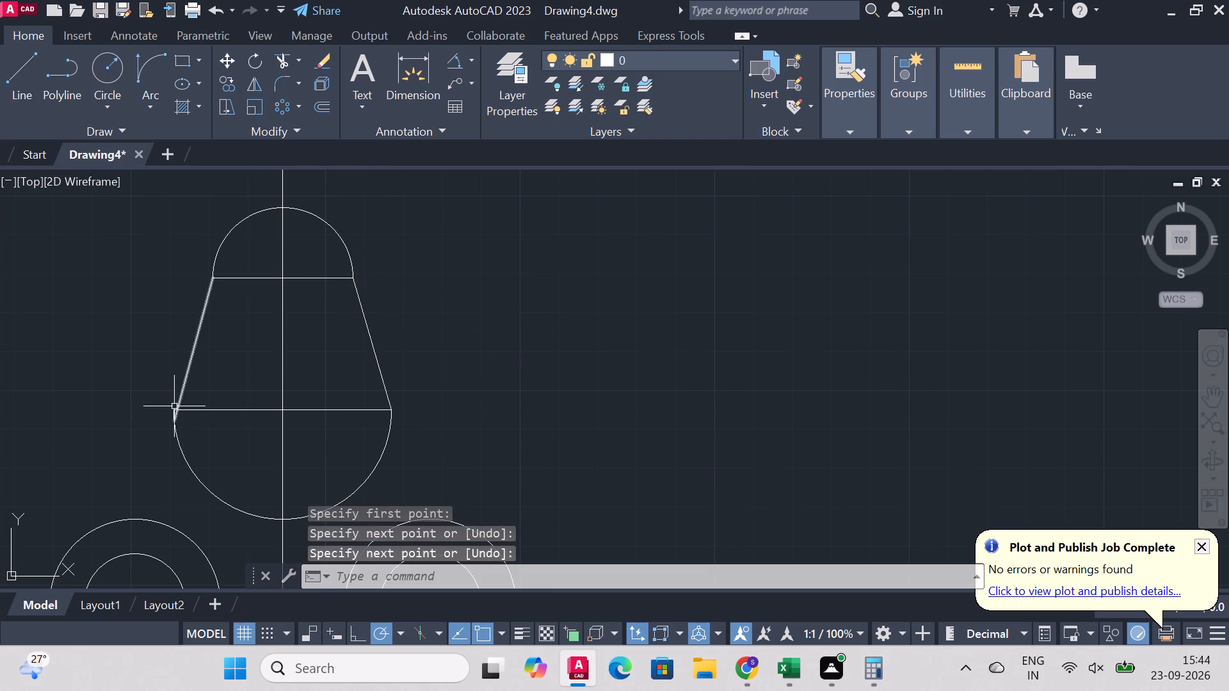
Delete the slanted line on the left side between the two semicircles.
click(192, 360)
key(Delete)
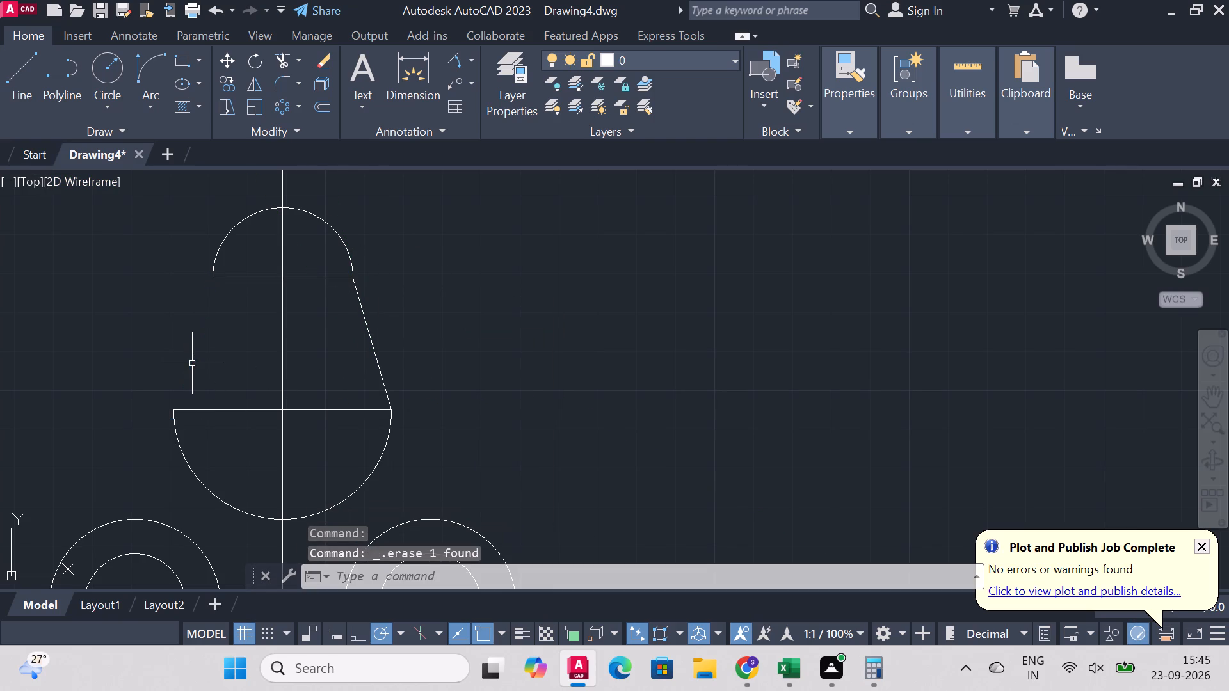
Draw a slanted line from the left end of the lower semicircle's diameter up to the upper semicircle's left end.
click(22, 65)
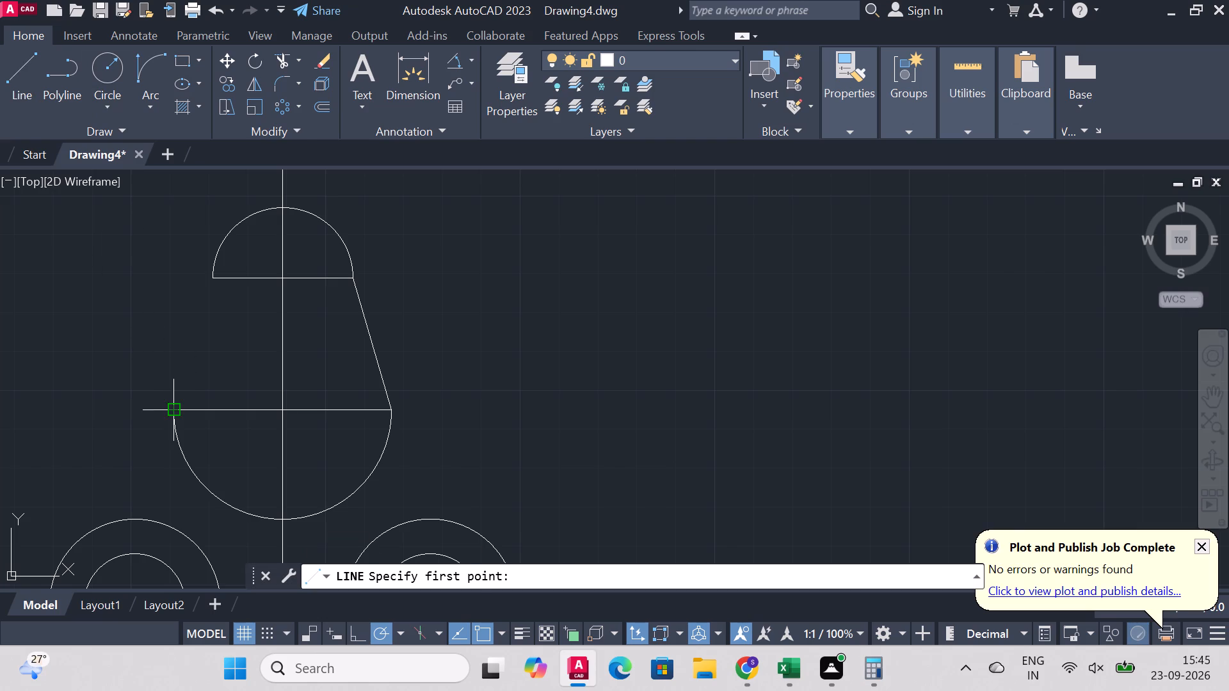
click(174, 411)
click(214, 276)
right_click(213, 280)
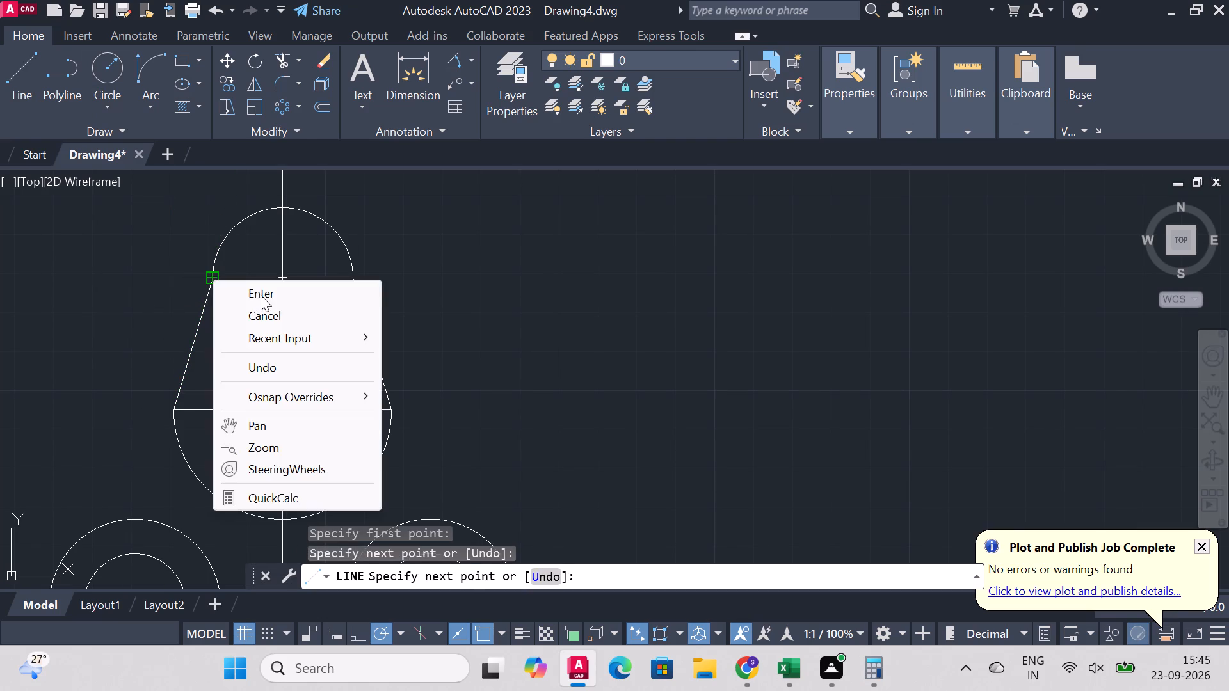
click(261, 293)
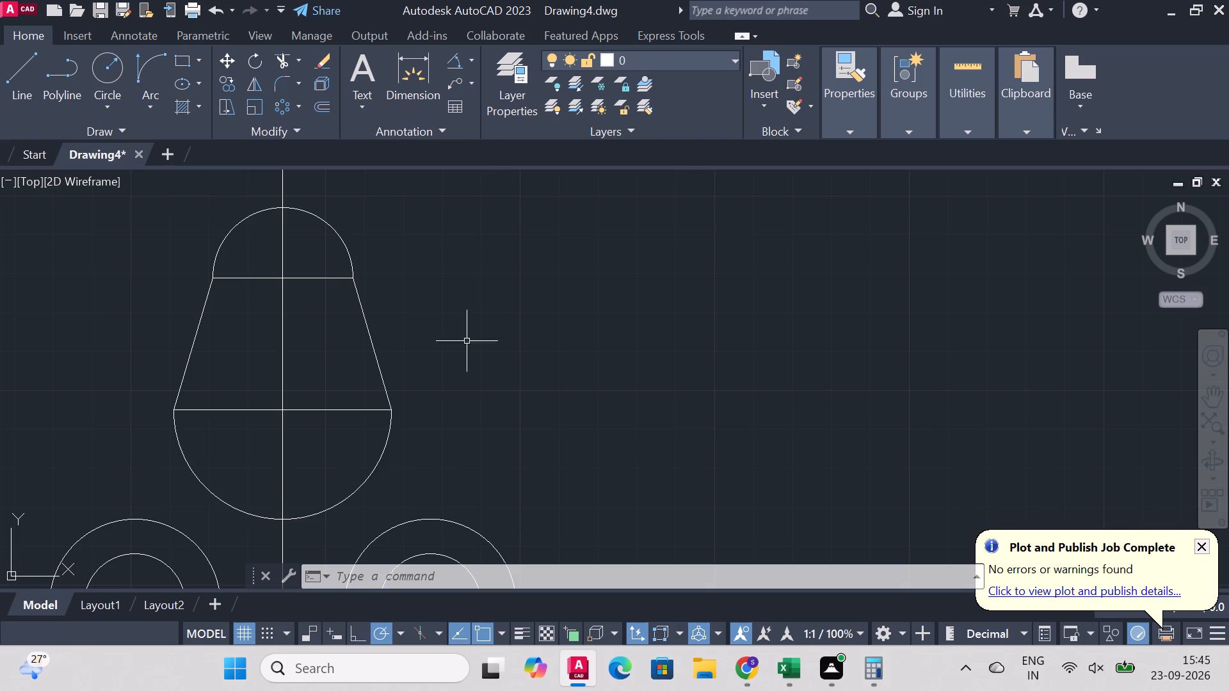
Draw a circle of radius 66 mm centred on the midpoint of the lower semicircle's diameter.
scroll(504, 352, down, 2)
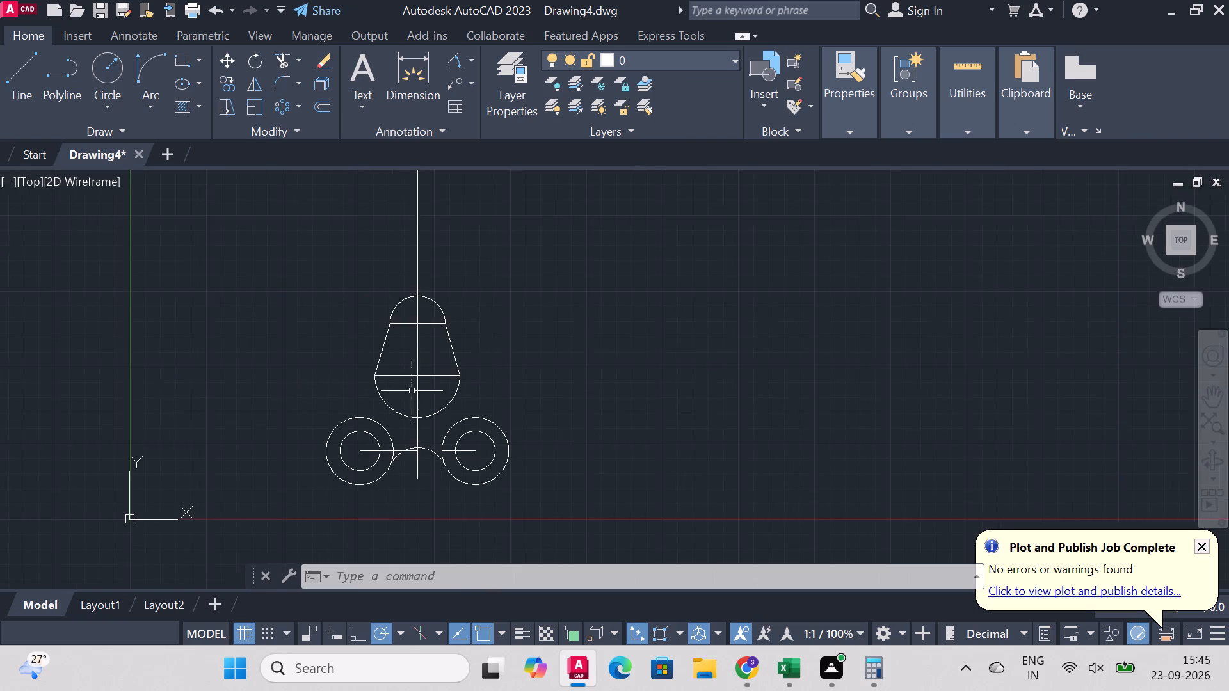
scroll(412, 391, up, 1)
click(104, 62)
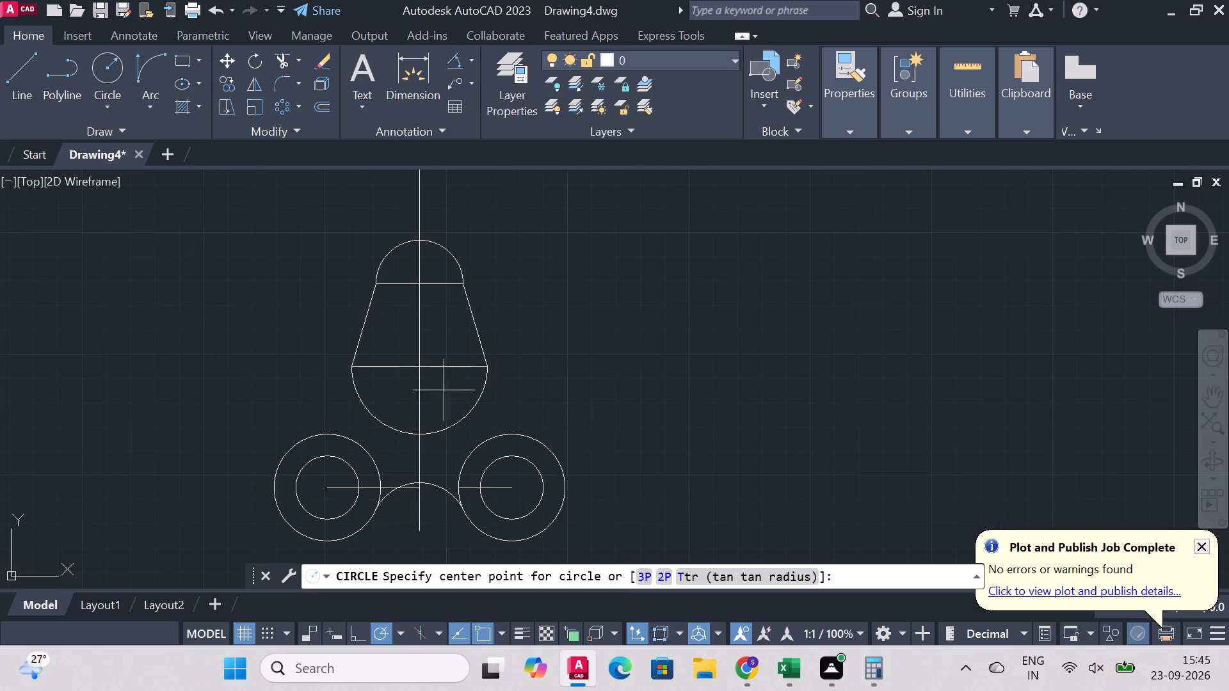
click(419, 369)
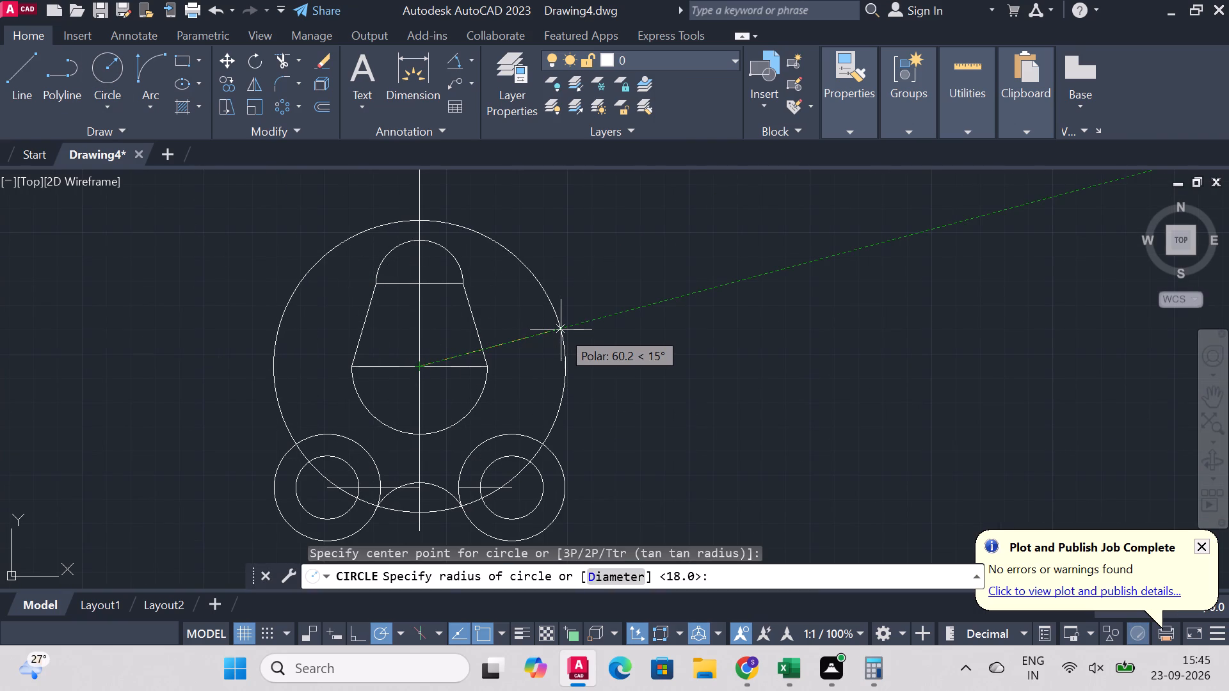
key(r)
key(Return)
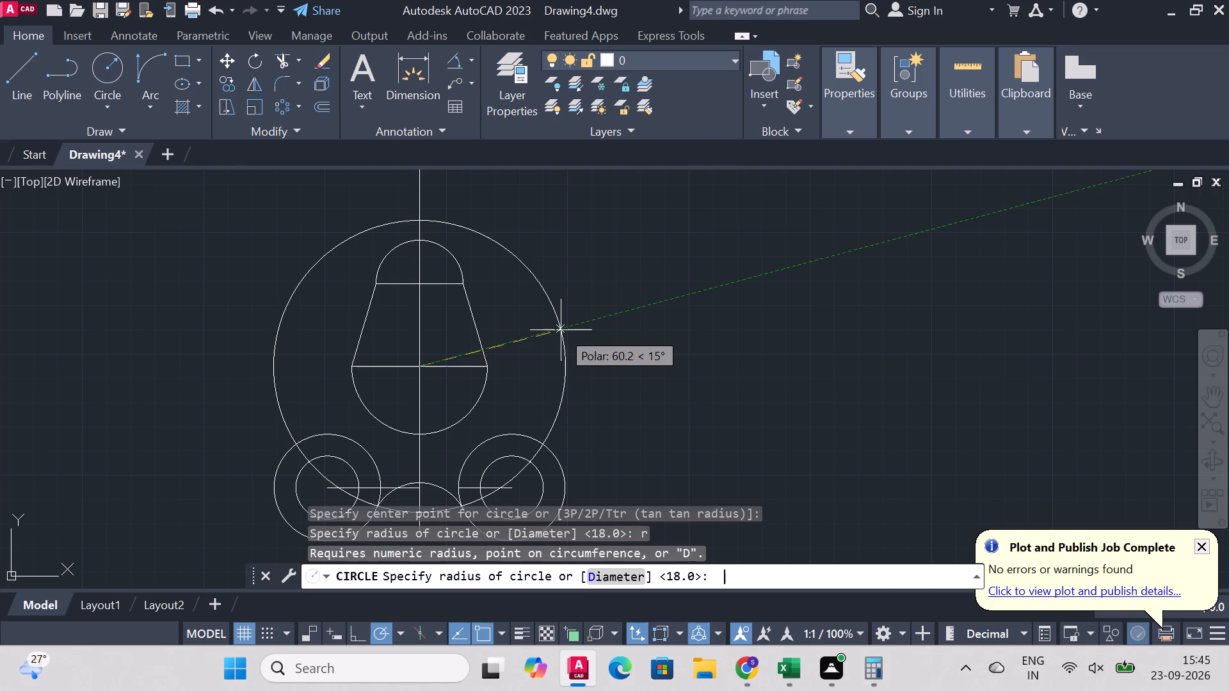
text(66)
key(Return)
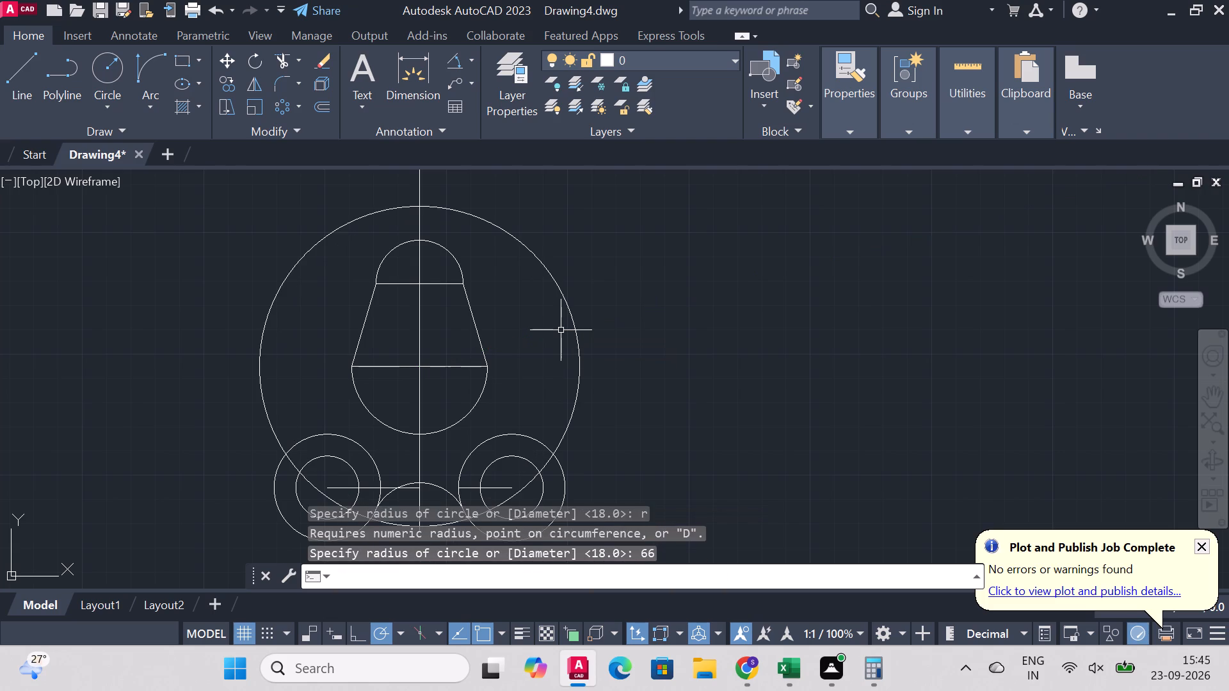
Trim the 66 mm radius circle's bottom portion and the horizontal centre line between the two lower ring-shaped bosses.
scroll(643, 412, down, 1)
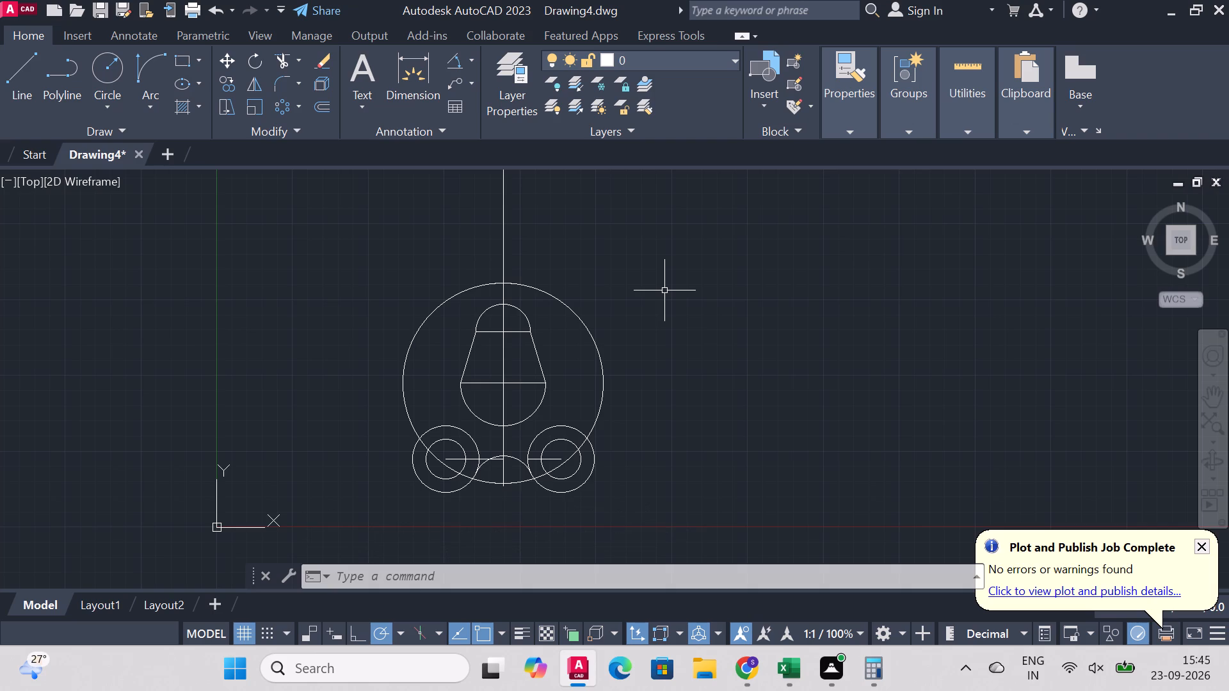
scroll(400, 206, down, 1)
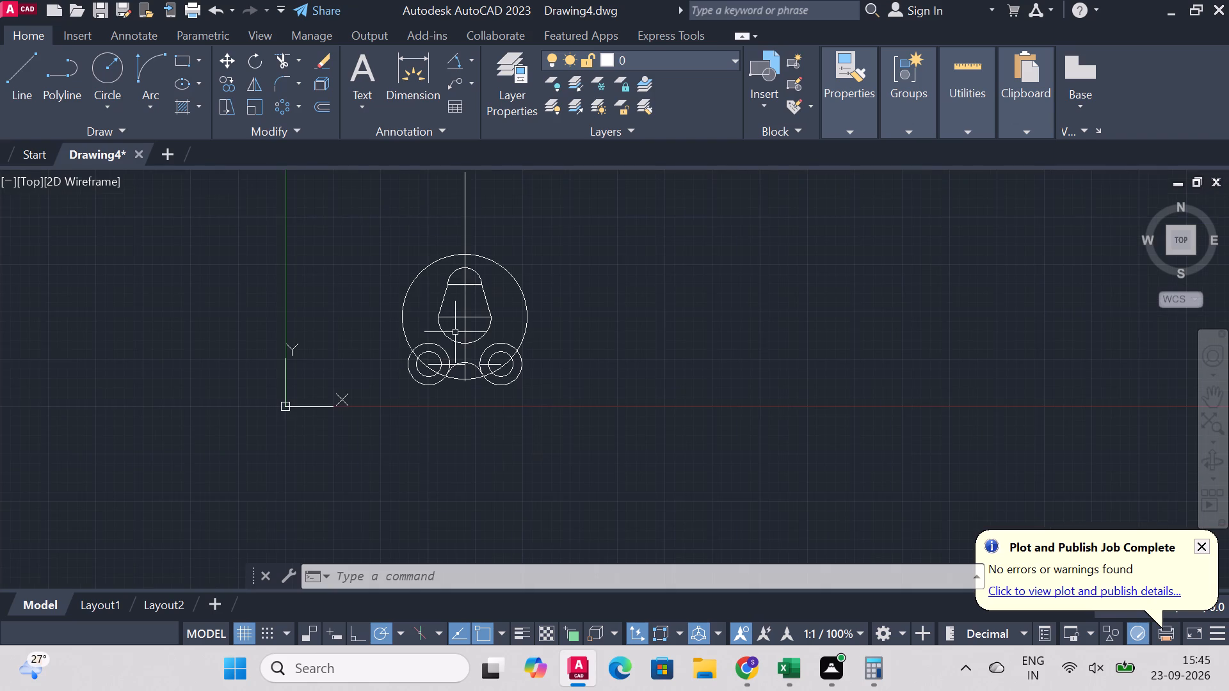
scroll(455, 332, up, 1)
click(278, 65)
scroll(498, 315, down, 1)
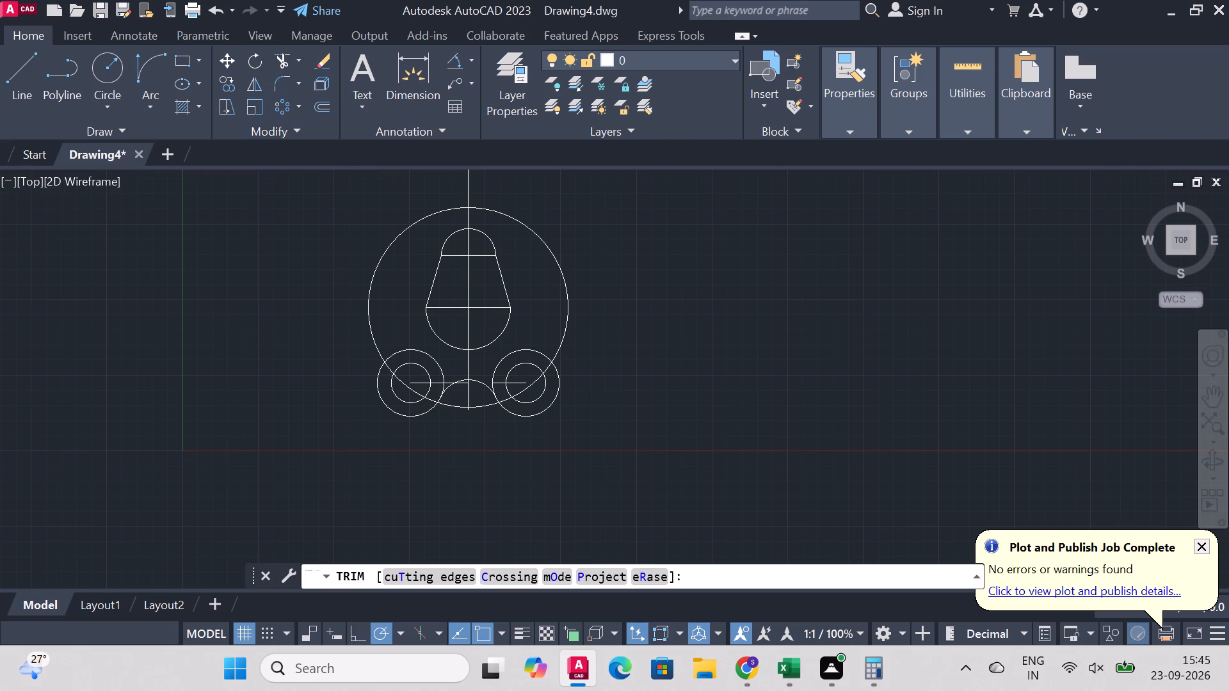
scroll(497, 362, up, 2)
click(475, 386)
click(433, 390)
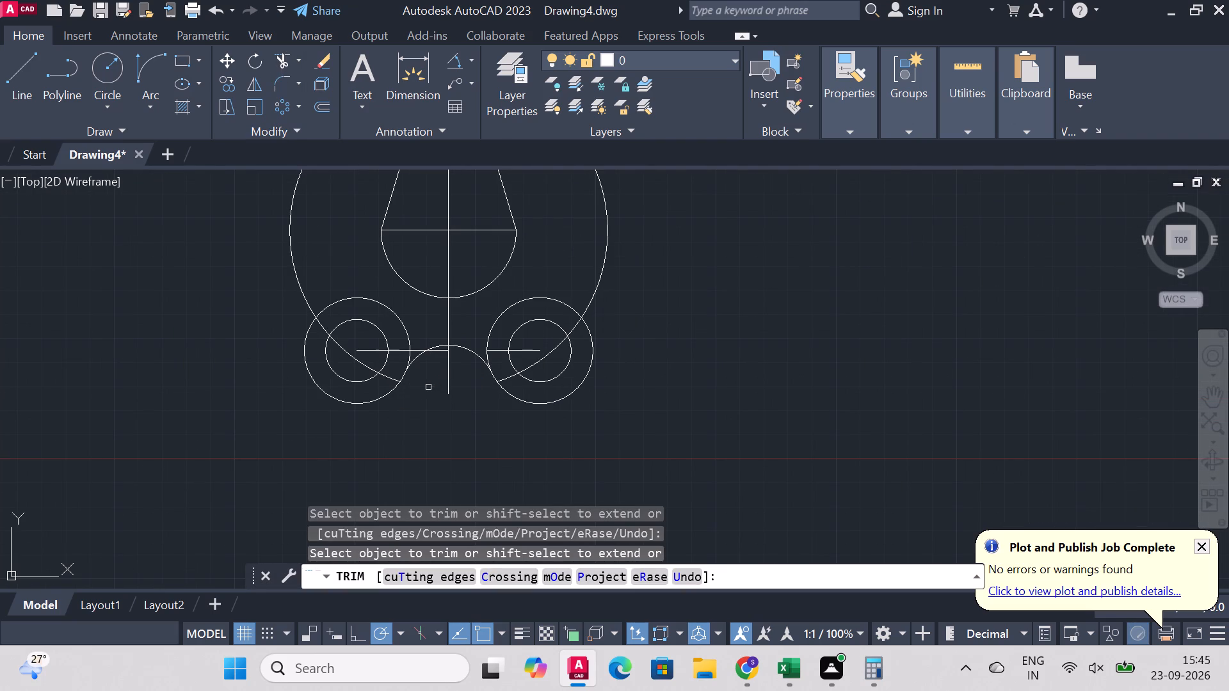
scroll(414, 353, up, 2)
click(415, 349)
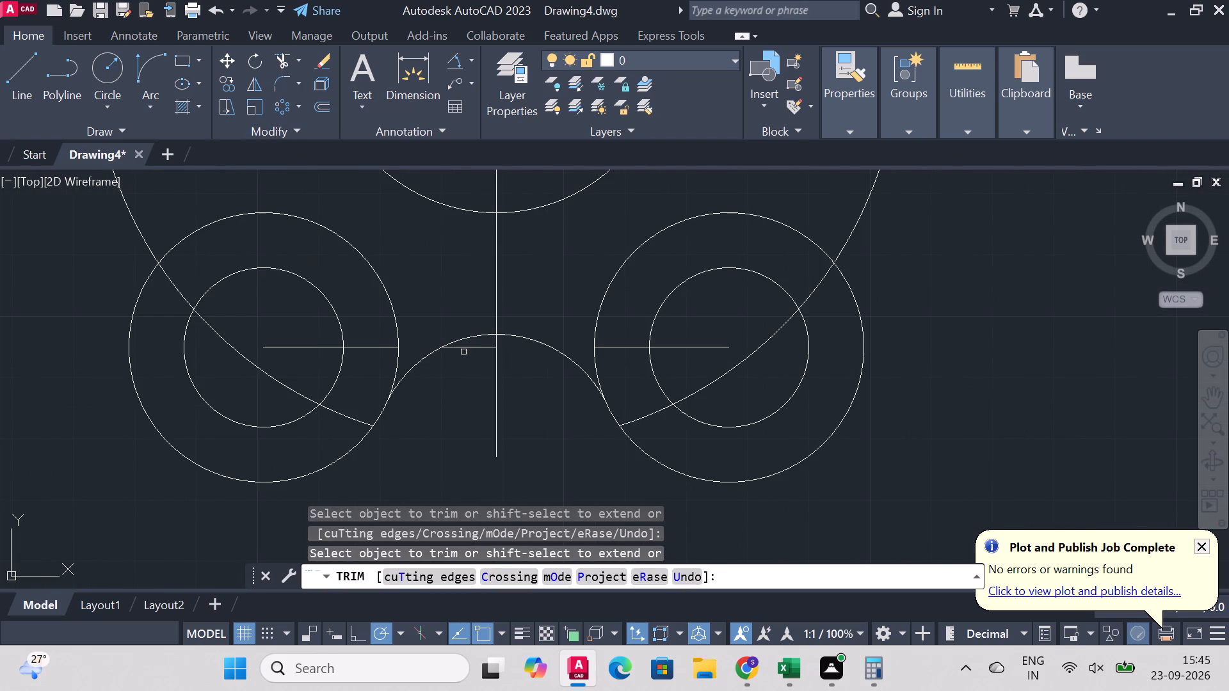
click(467, 348)
Trim away all large-circle segments and horizontal line pieces remaining inside the right and left lower bosses.
click(652, 417)
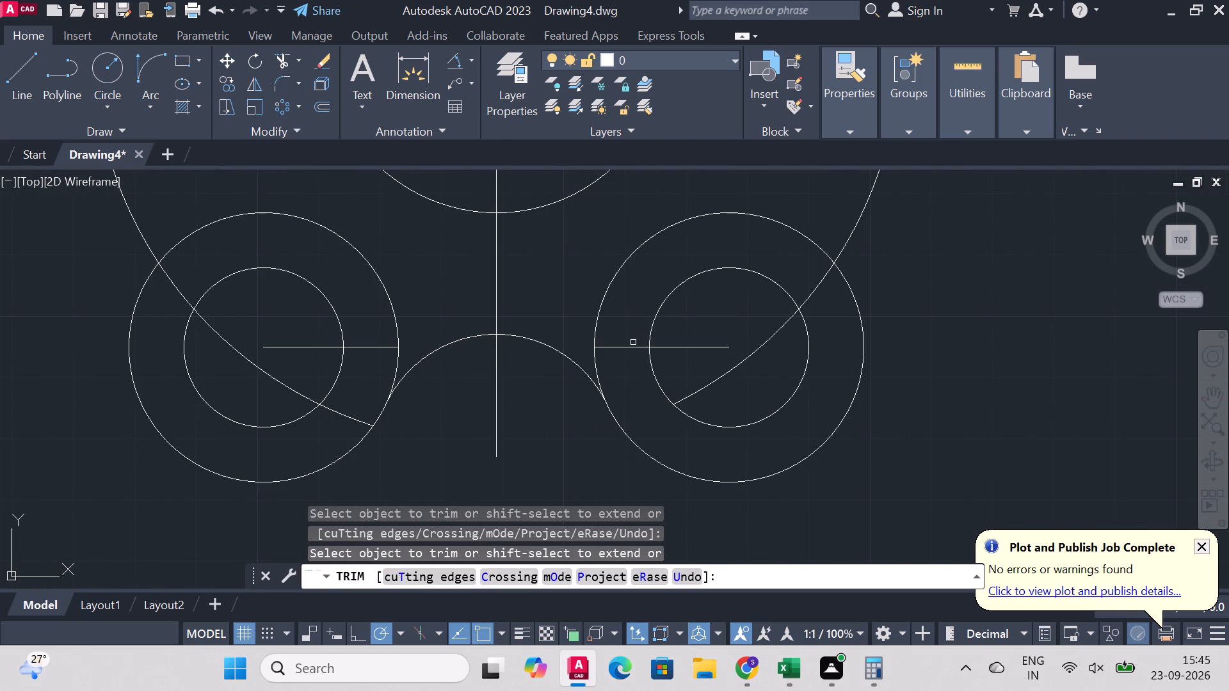
click(632, 348)
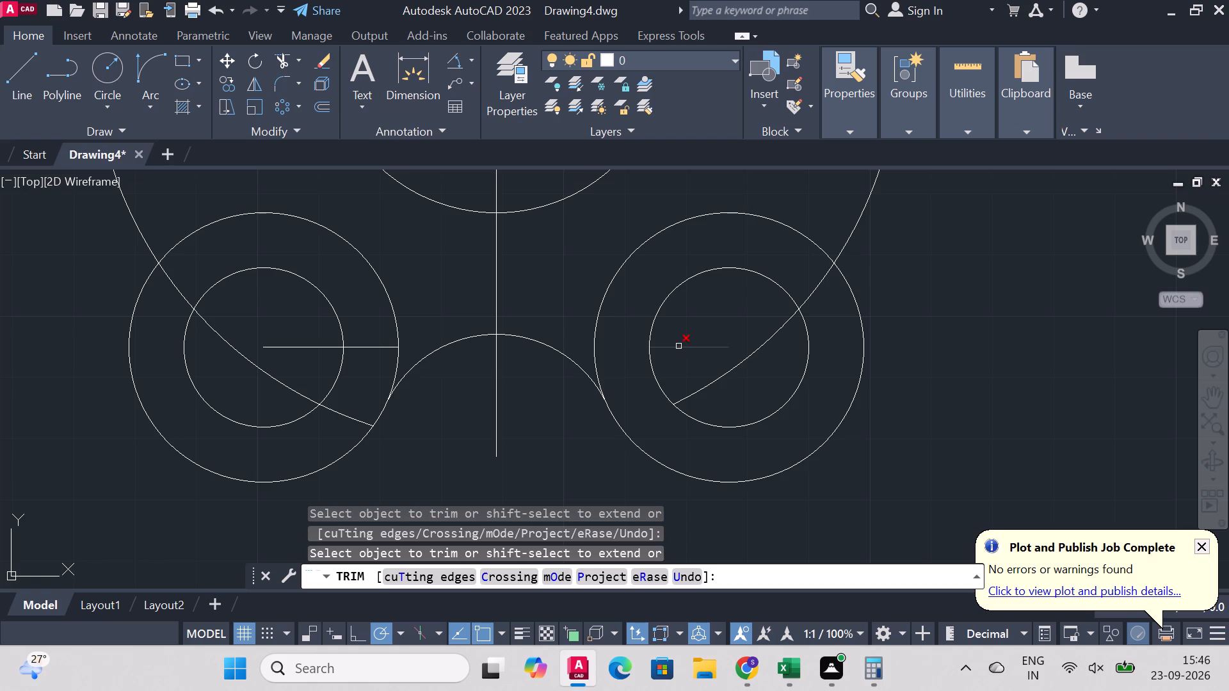
click(679, 346)
click(718, 377)
click(353, 422)
click(360, 349)
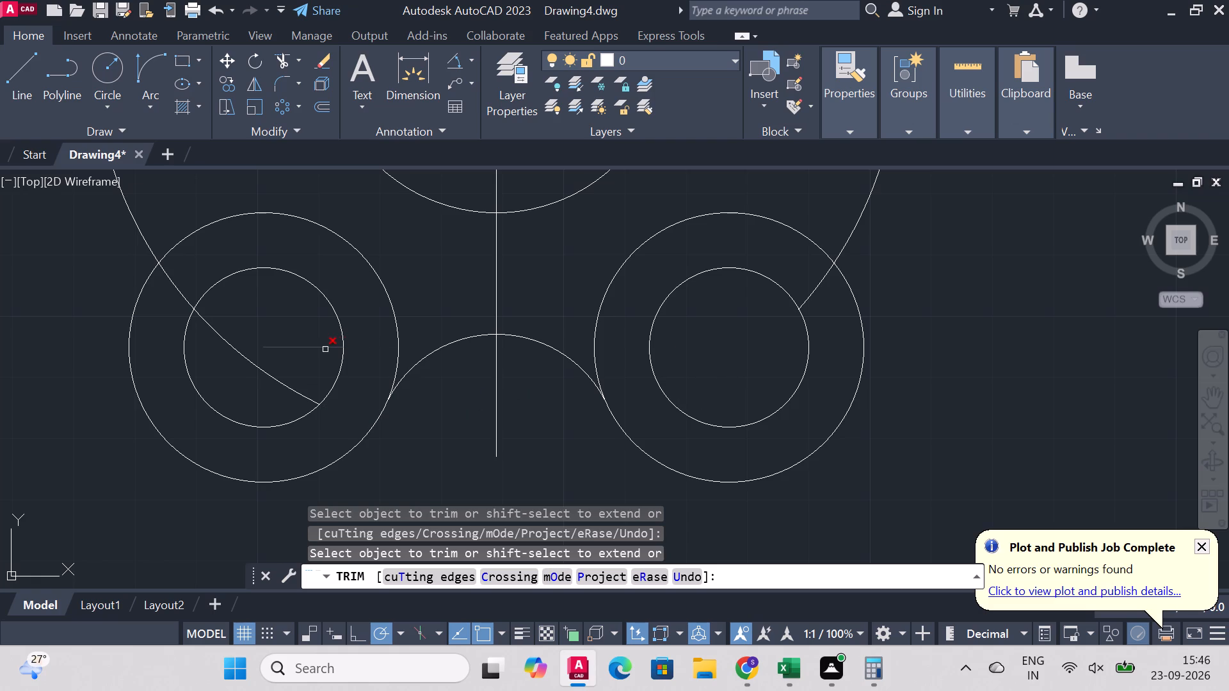
click(318, 349)
click(238, 353)
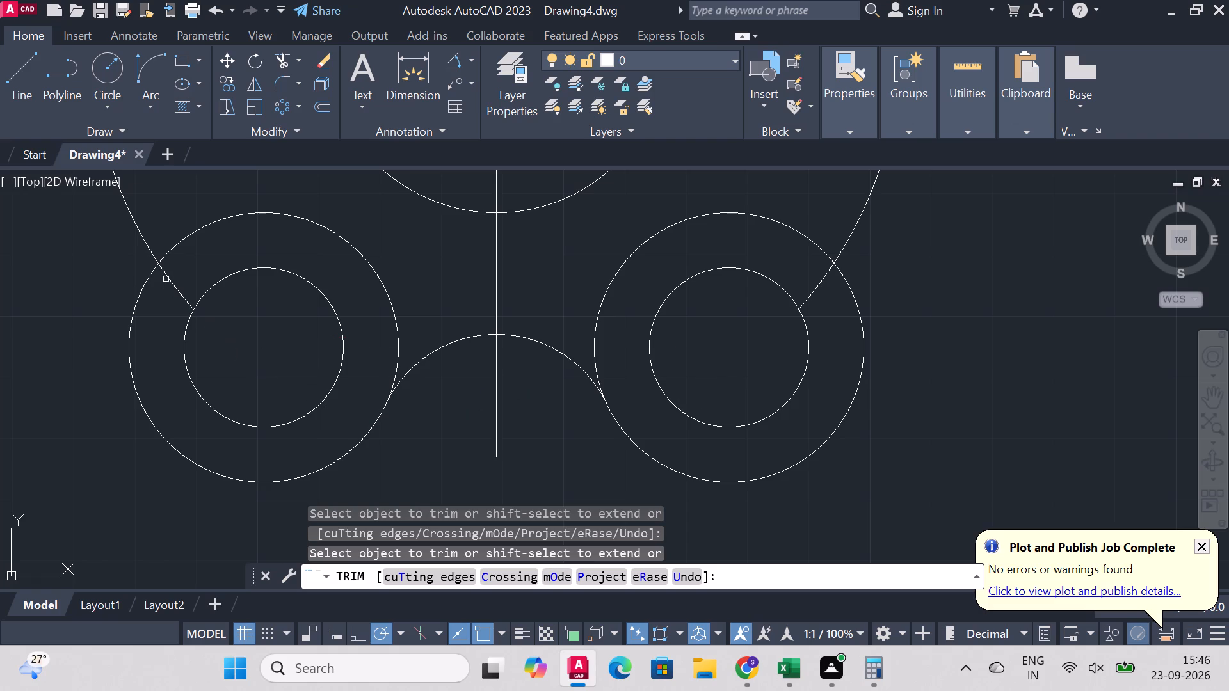
click(166, 279)
click(818, 285)
scroll(976, 342, down, 3)
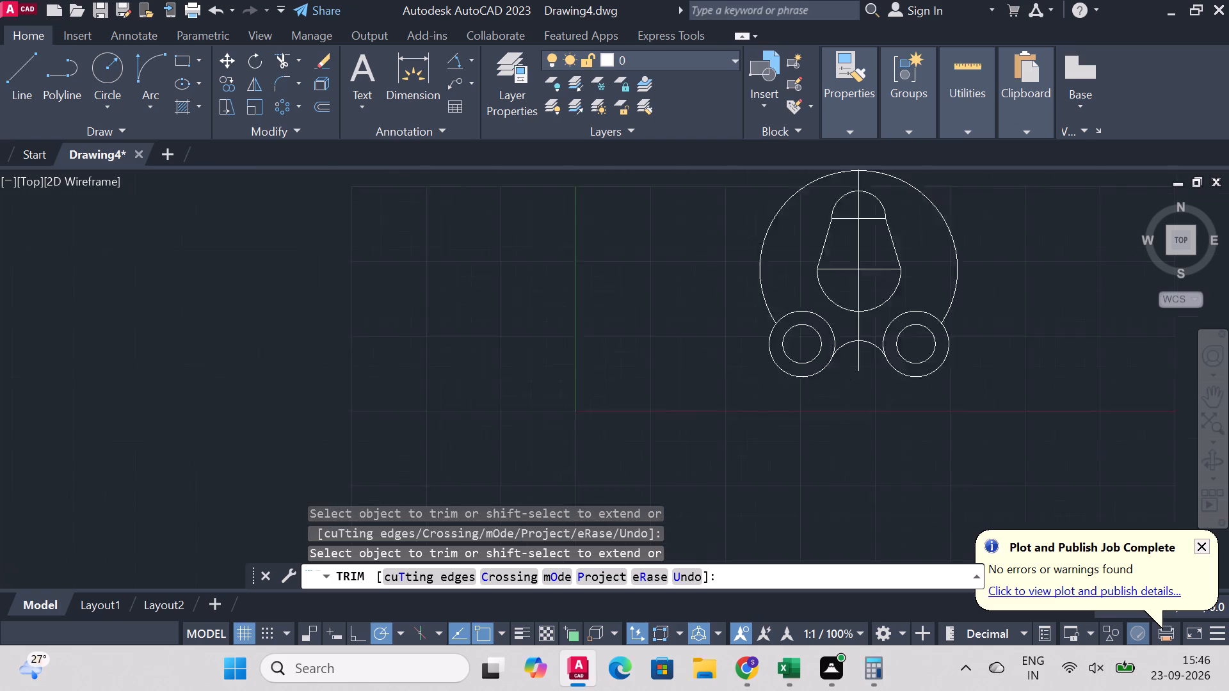
scroll(976, 342, down, 1)
scroll(967, 221, up, 2)
scroll(970, 253, down, 2)
scroll(1038, 319, up, 2)
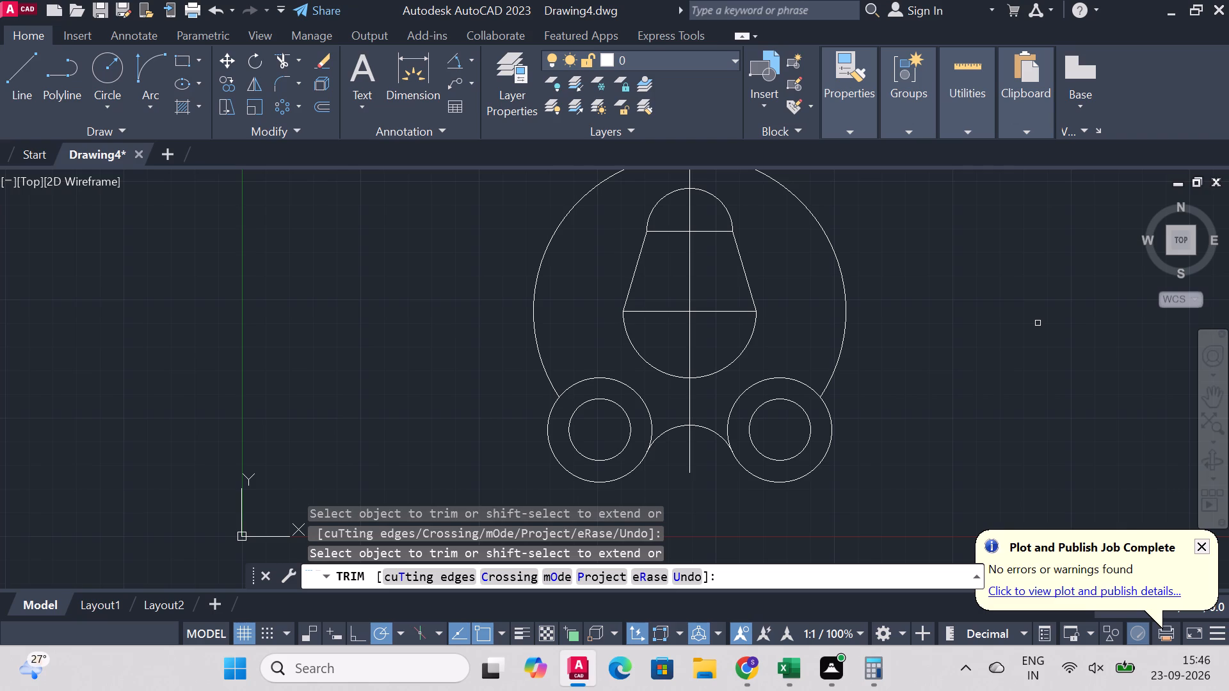
right_click(1061, 330)
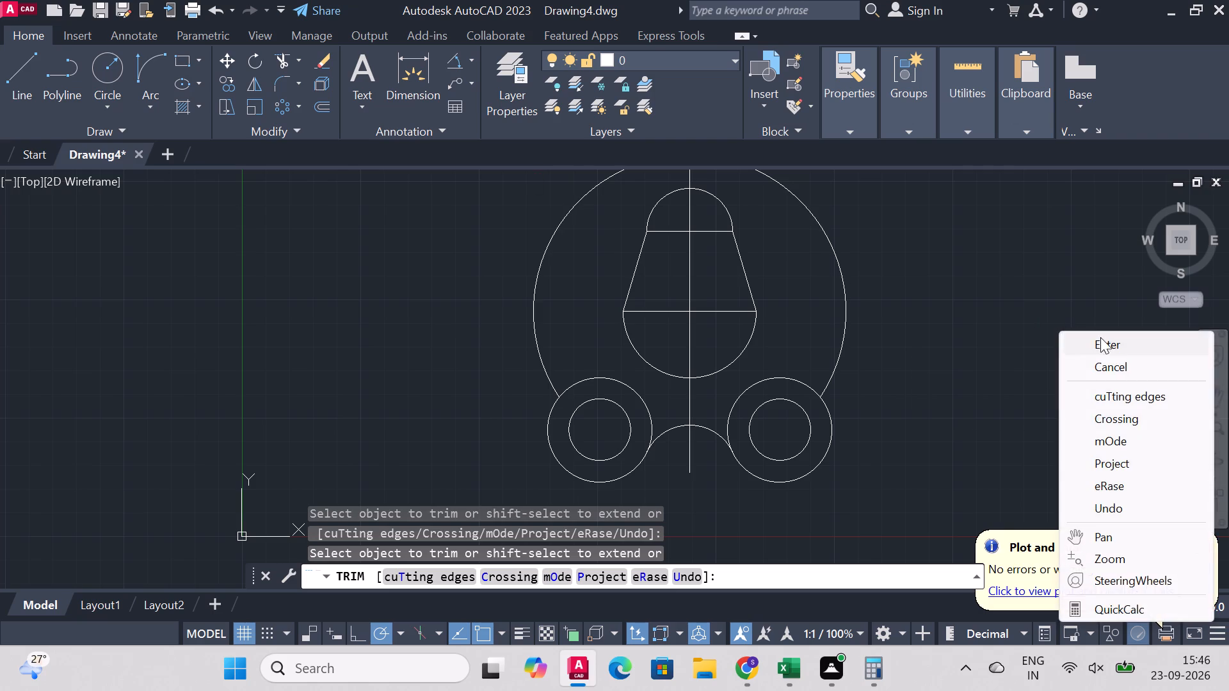
click(1103, 340)
Draw a Tan, Tan, Radius circle of radius 36 mm touching the large arc's right side and the right boss's outer circle.
click(126, 98)
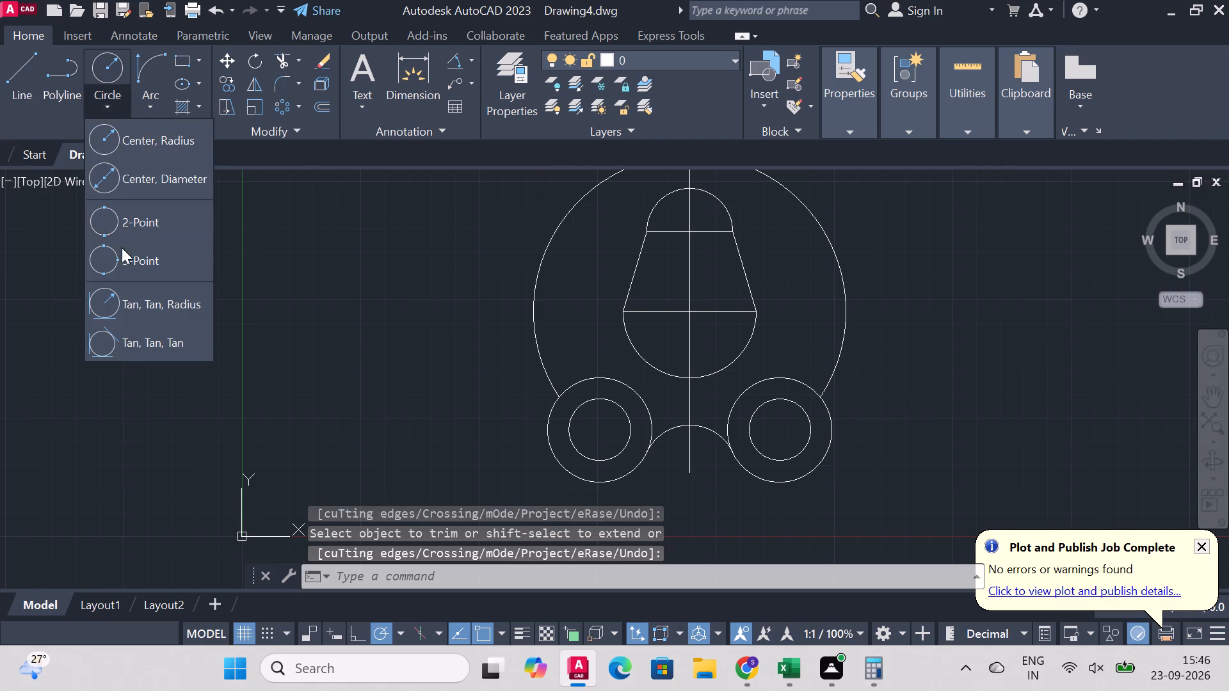
click(129, 299)
scroll(921, 309, up, 1)
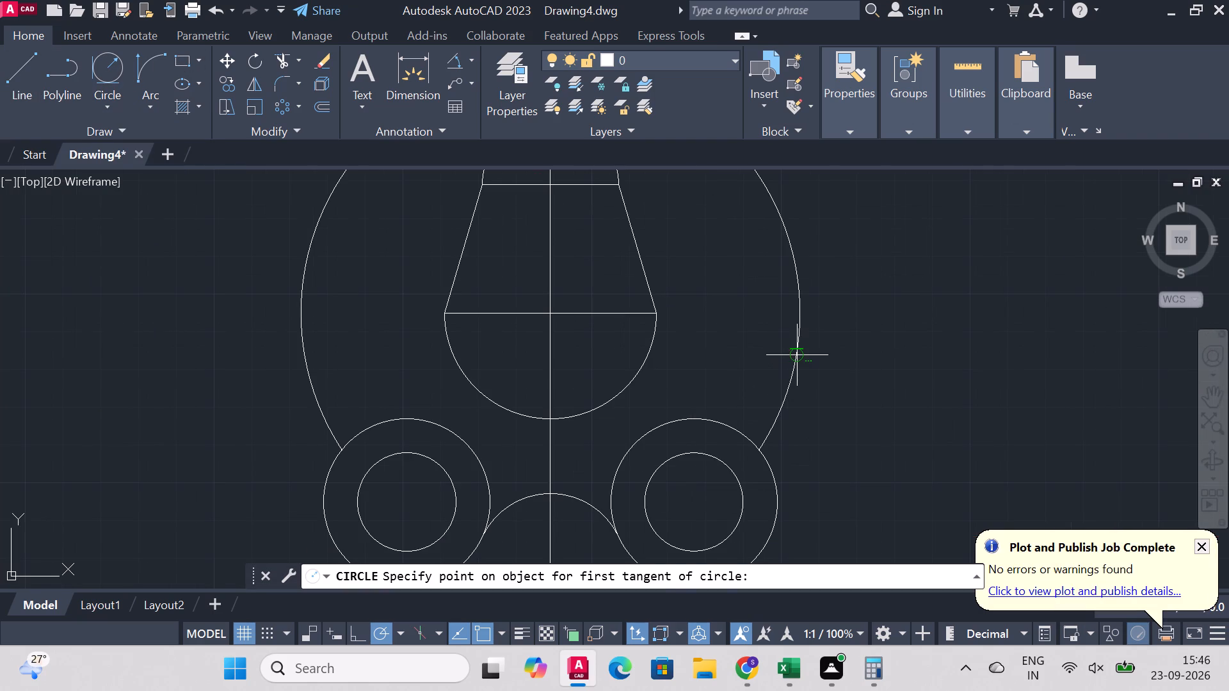
click(797, 355)
click(785, 495)
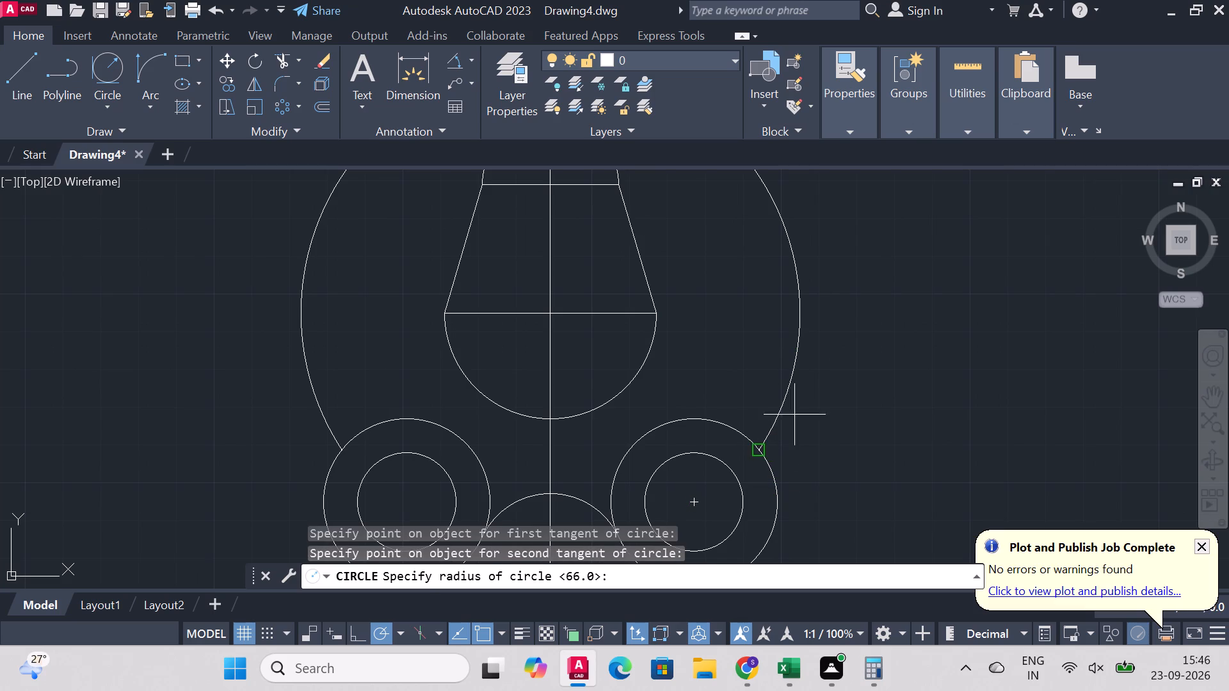
key(r)
key(Return)
text(36)
key(Return)
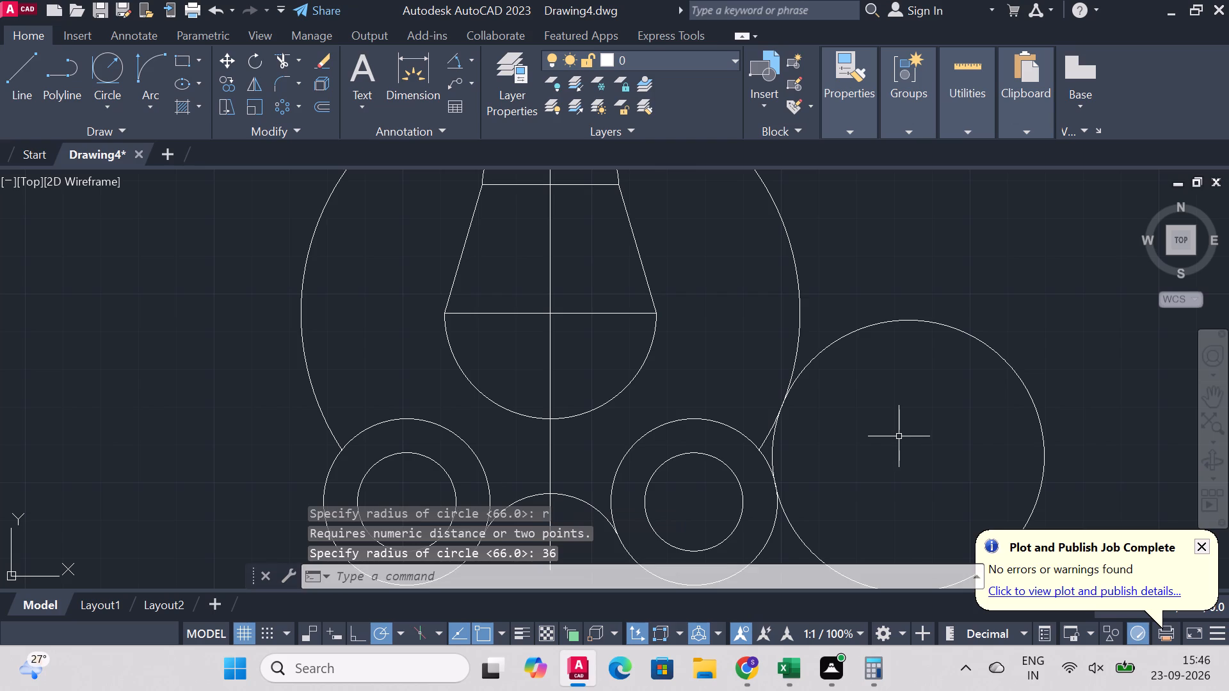
Trim the large arc's right end and the 36 mm radius circle's outer part, leaving a tangent blend arc to the right boss.
click(279, 61)
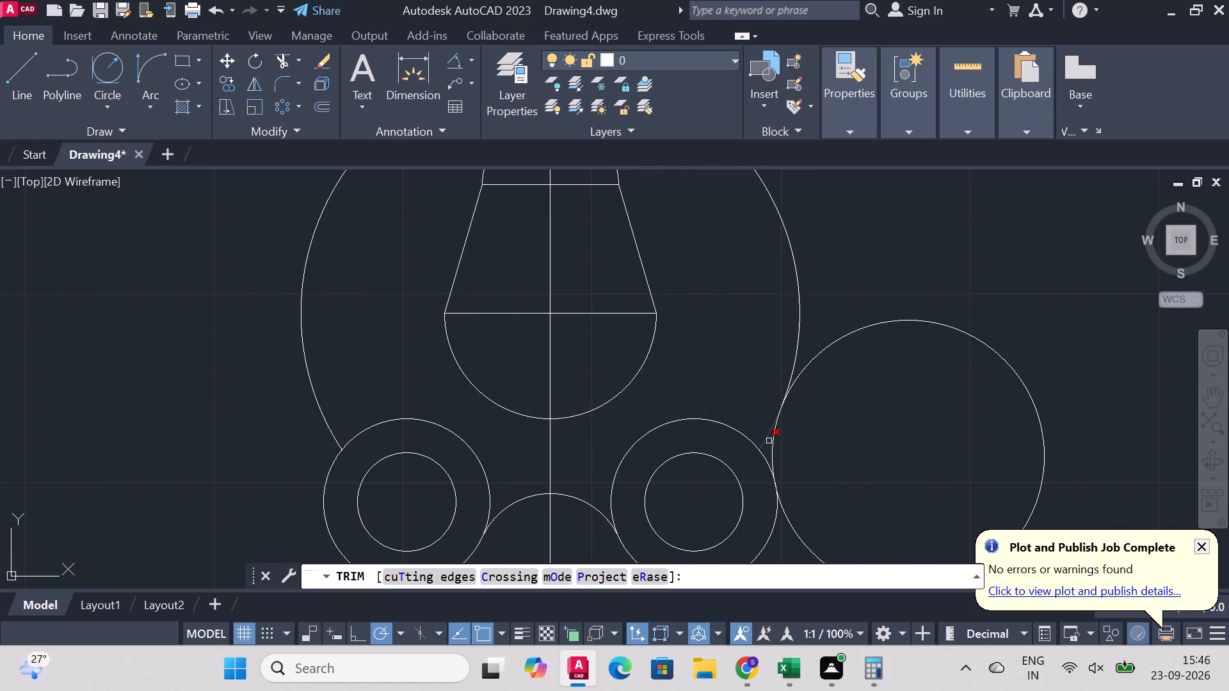
click(765, 438)
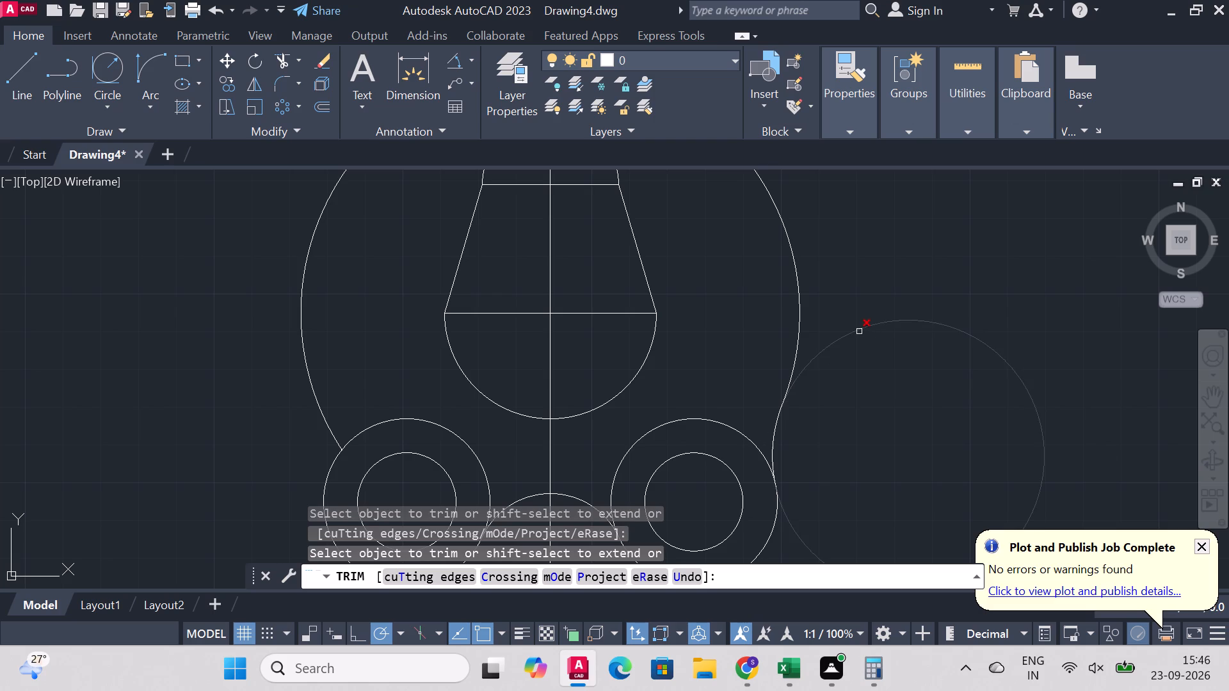
click(859, 331)
scroll(1041, 326, down, 2)
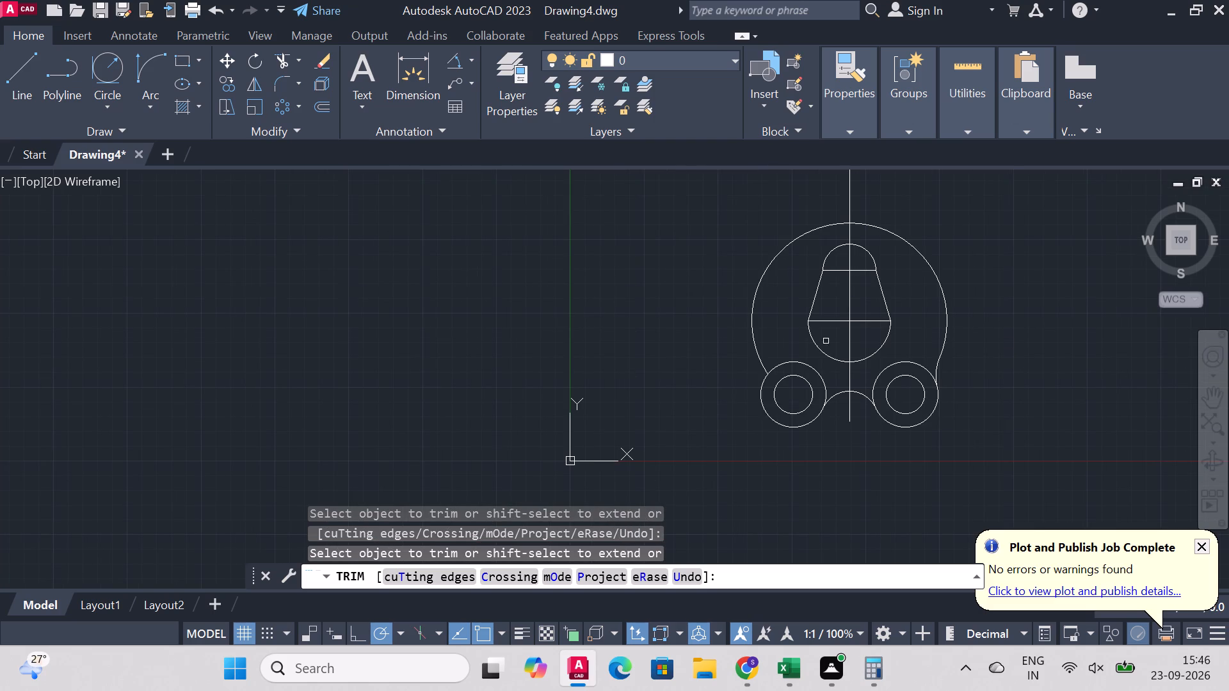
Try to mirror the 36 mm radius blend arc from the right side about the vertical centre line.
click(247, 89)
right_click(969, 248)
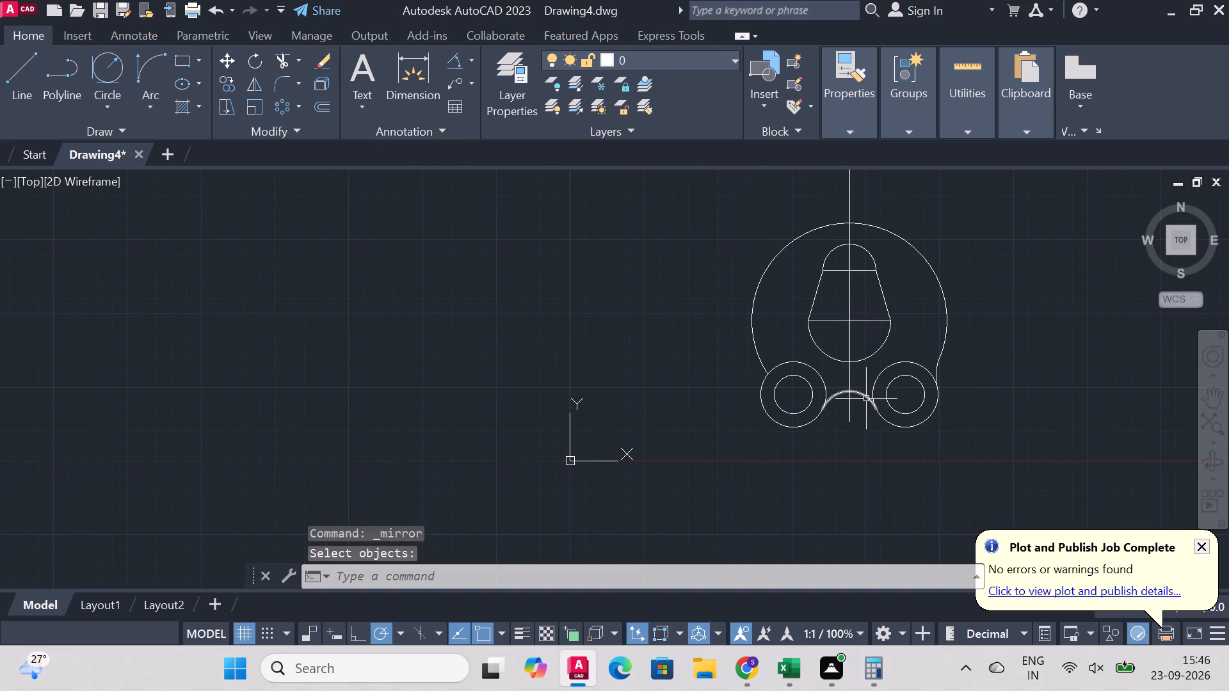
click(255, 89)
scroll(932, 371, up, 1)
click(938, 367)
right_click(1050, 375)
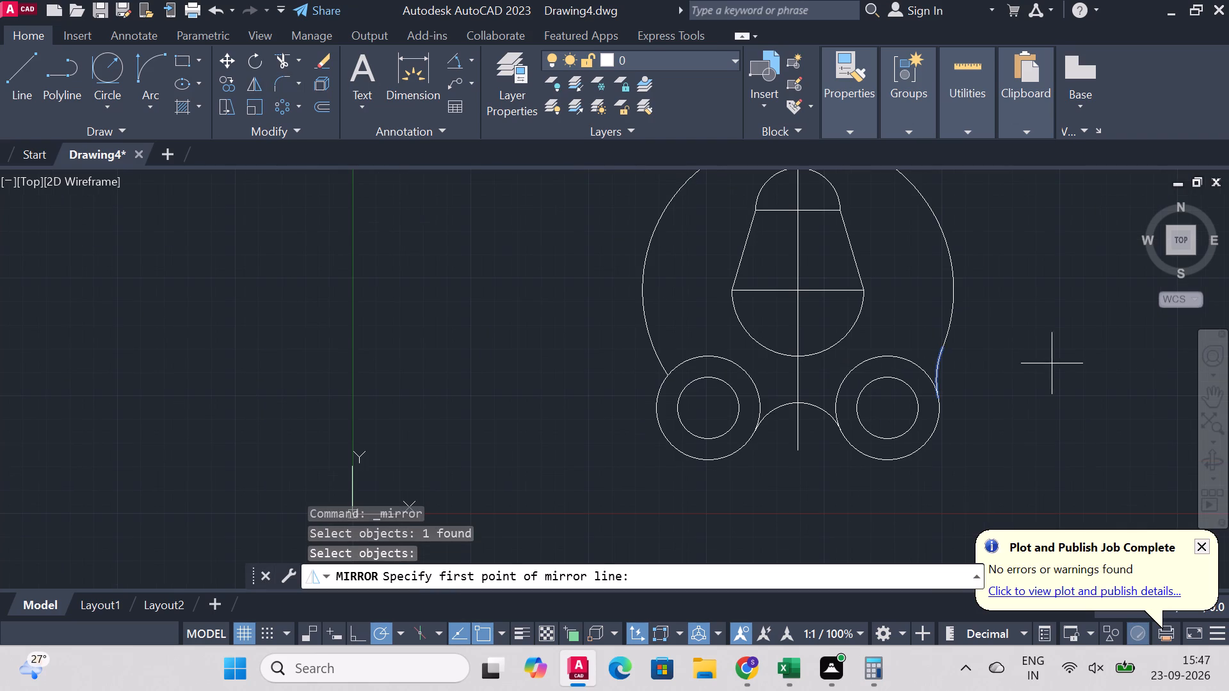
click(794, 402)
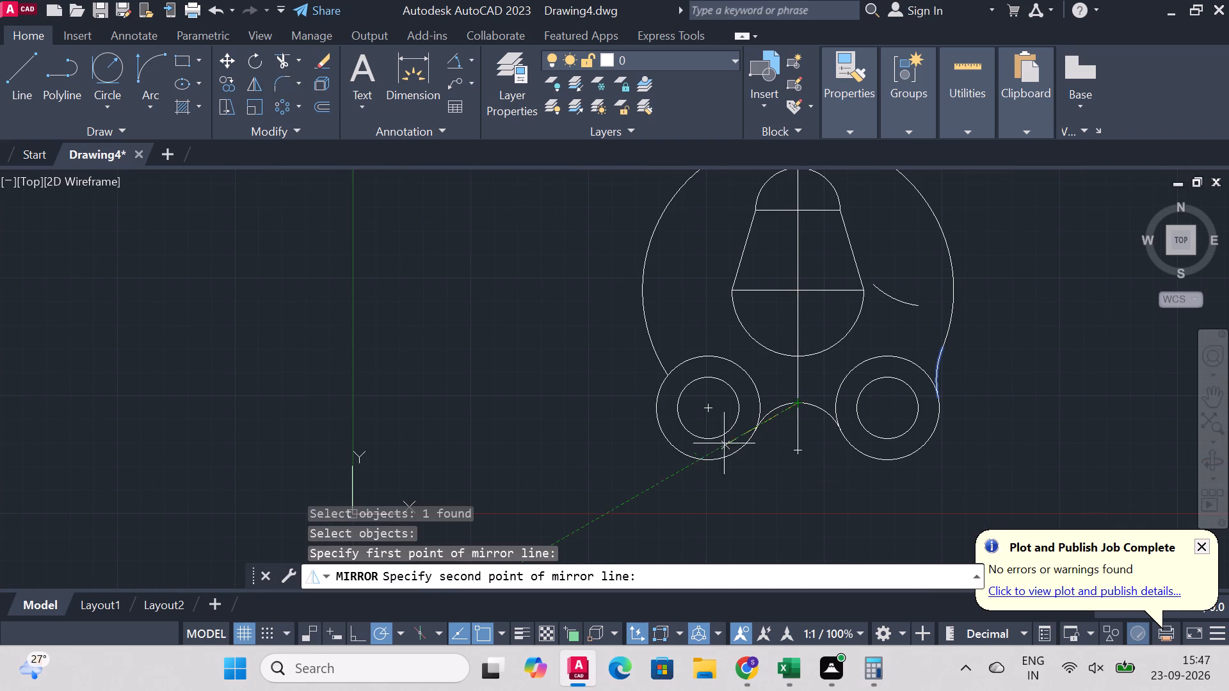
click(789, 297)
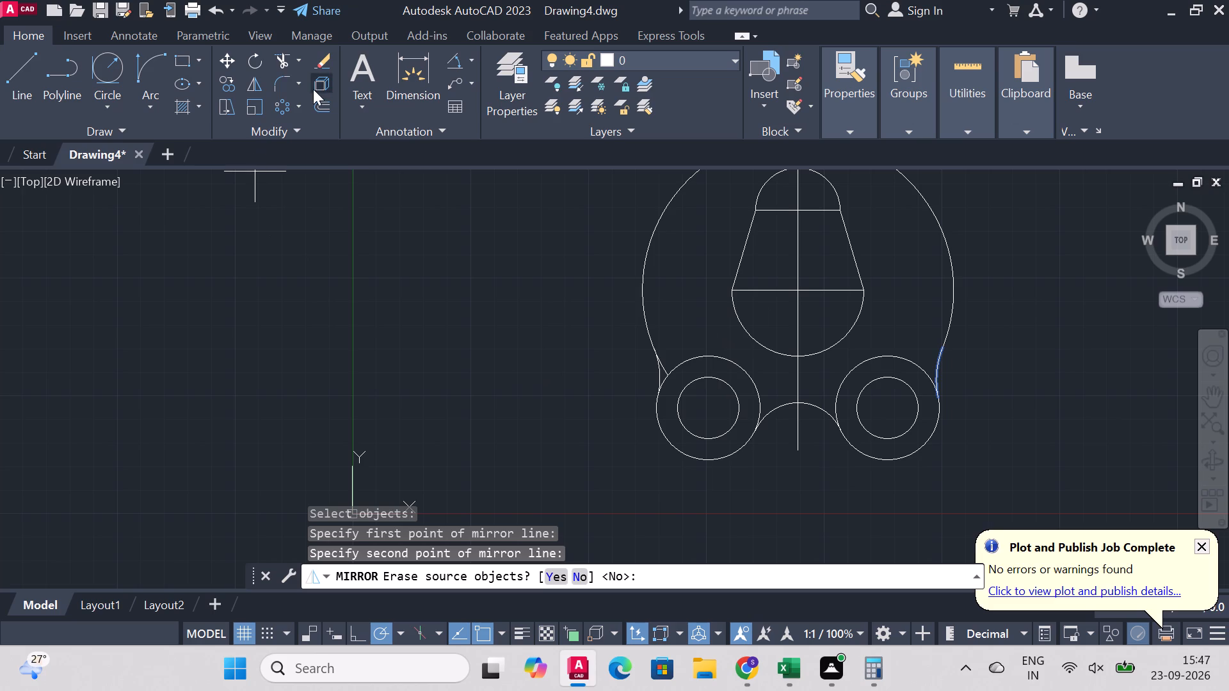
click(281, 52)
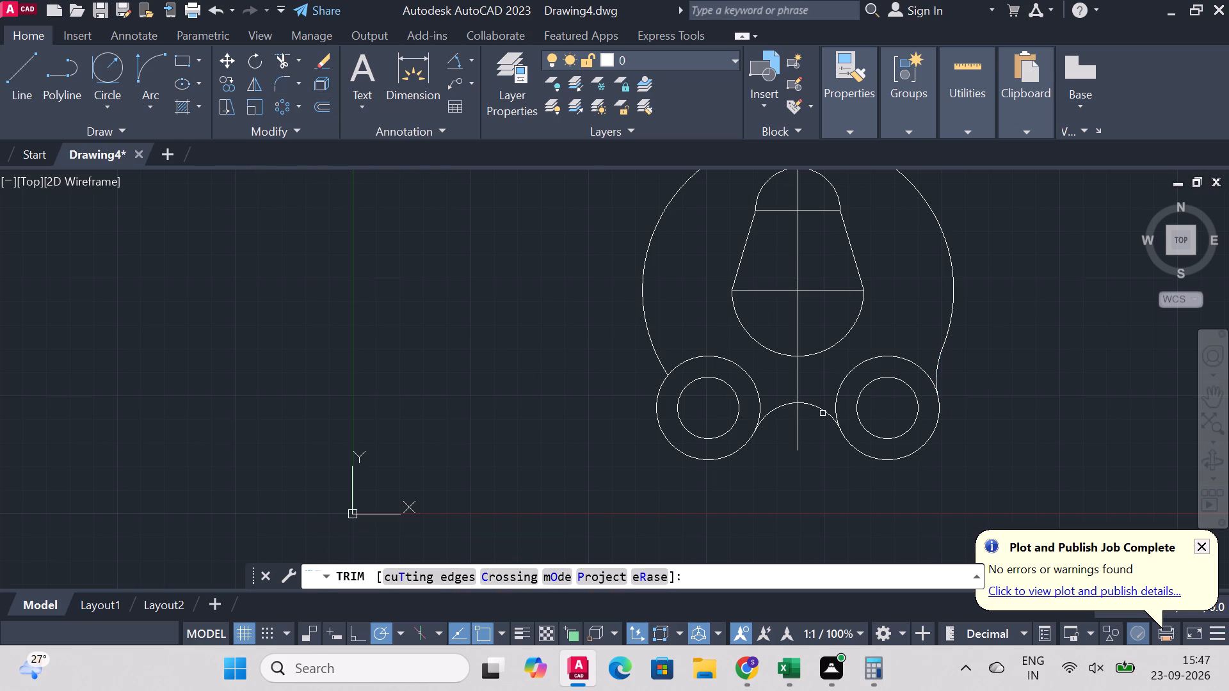
Mirror the right 36 mm radius blend arc about the vertical centre line, keeping the source arc.
right_click(1021, 281)
drag(1051, 292, 1054, 299)
right_click(1041, 287)
click(1082, 296)
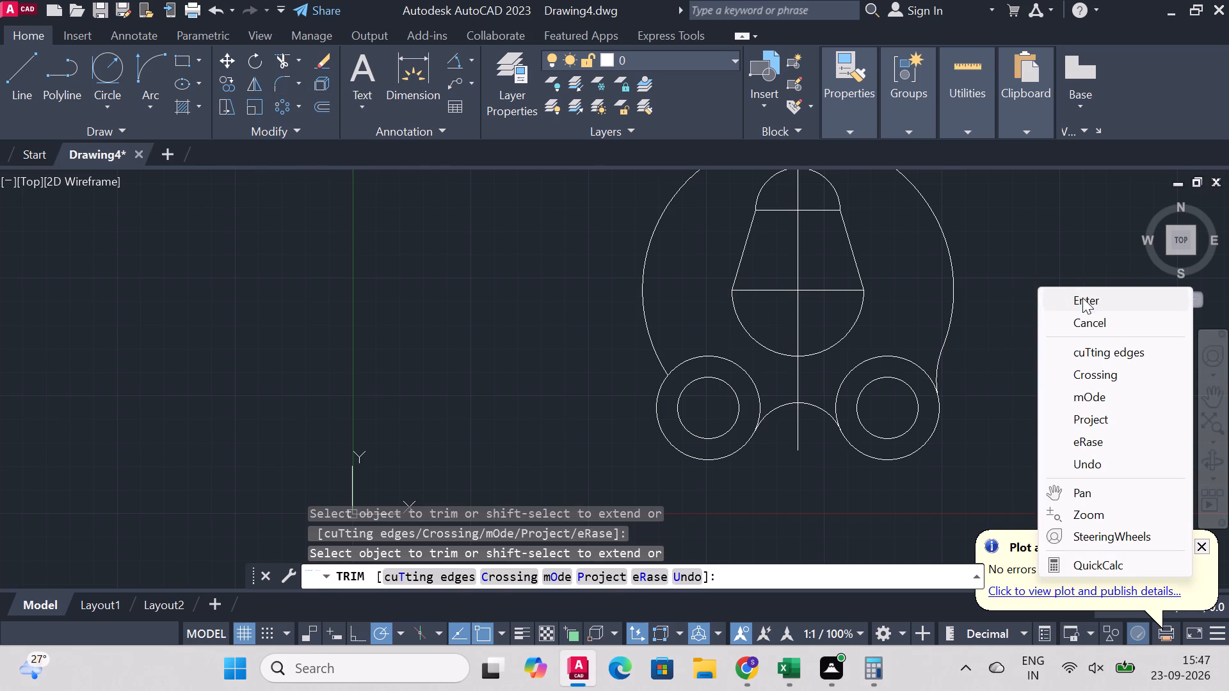
click(248, 89)
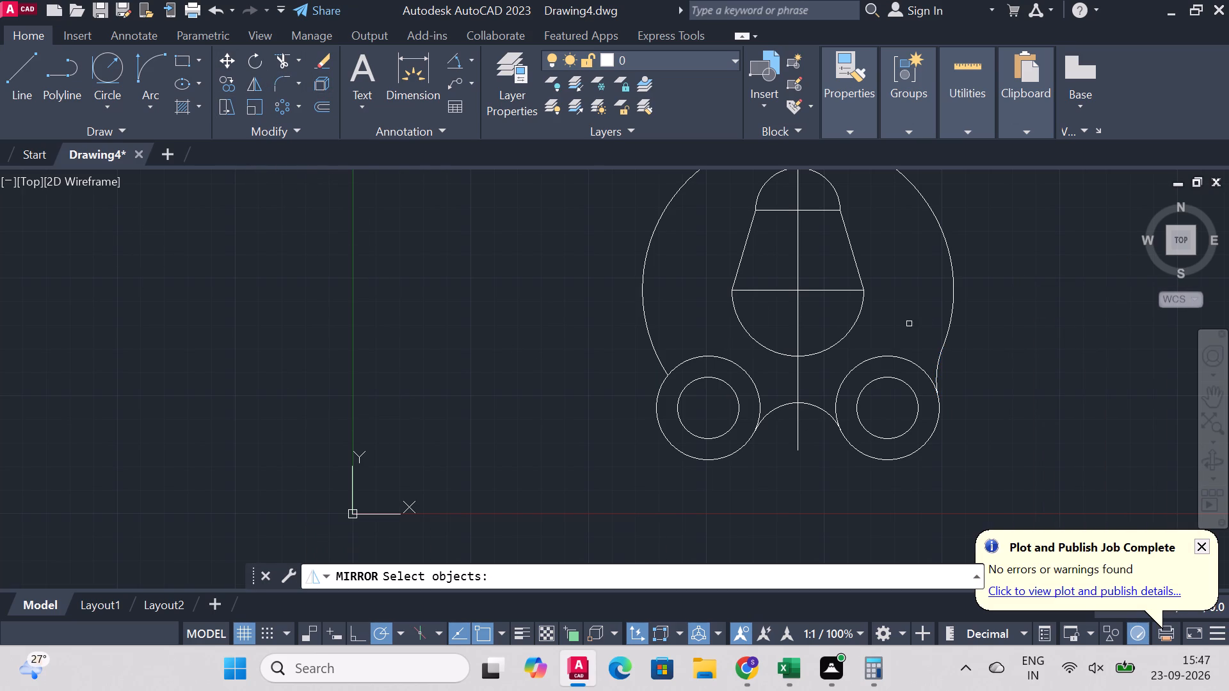
click(940, 368)
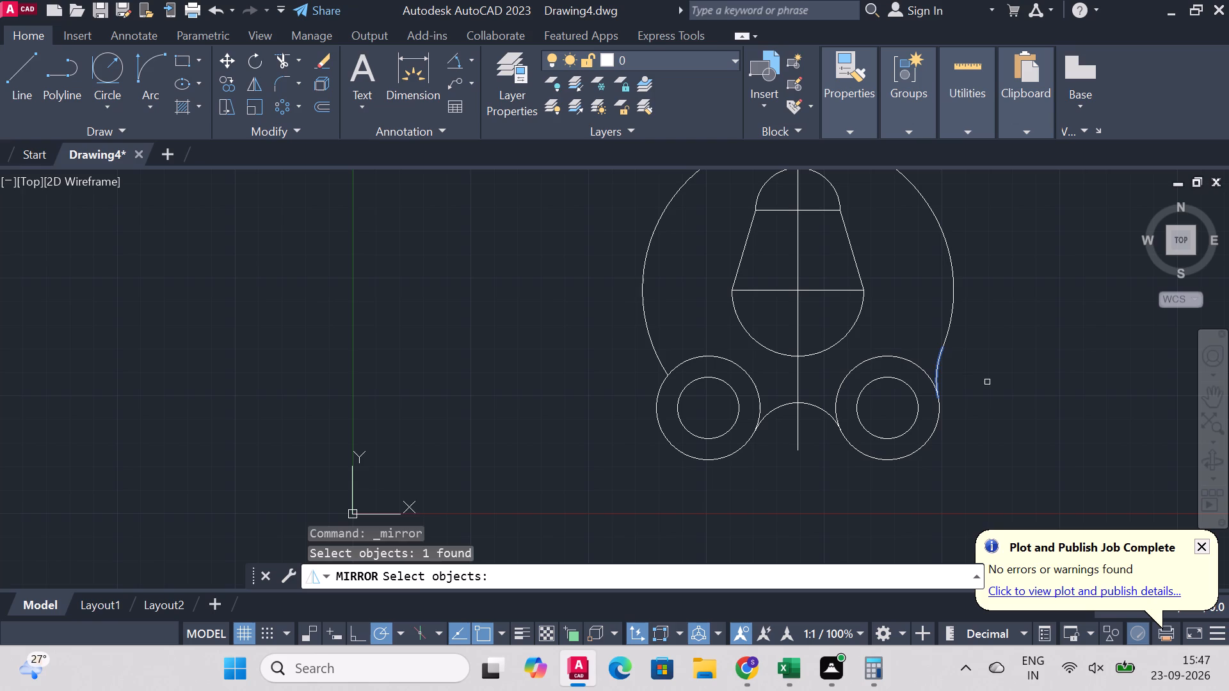
right_click(1008, 382)
click(801, 401)
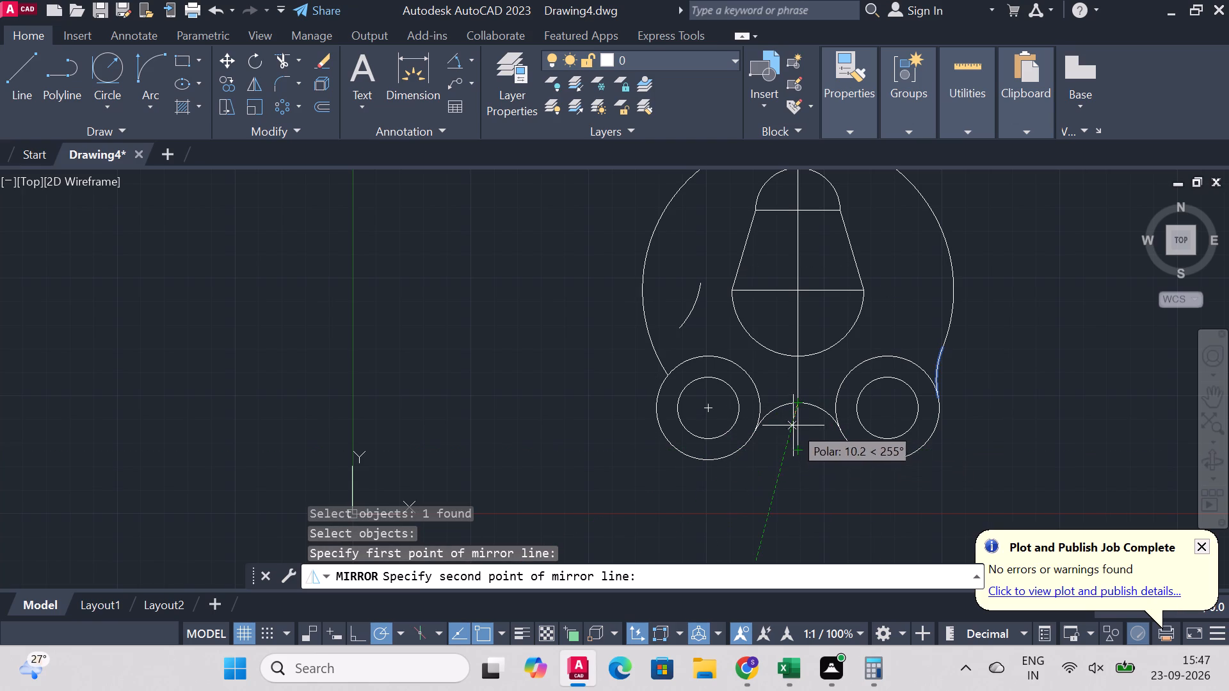
click(801, 449)
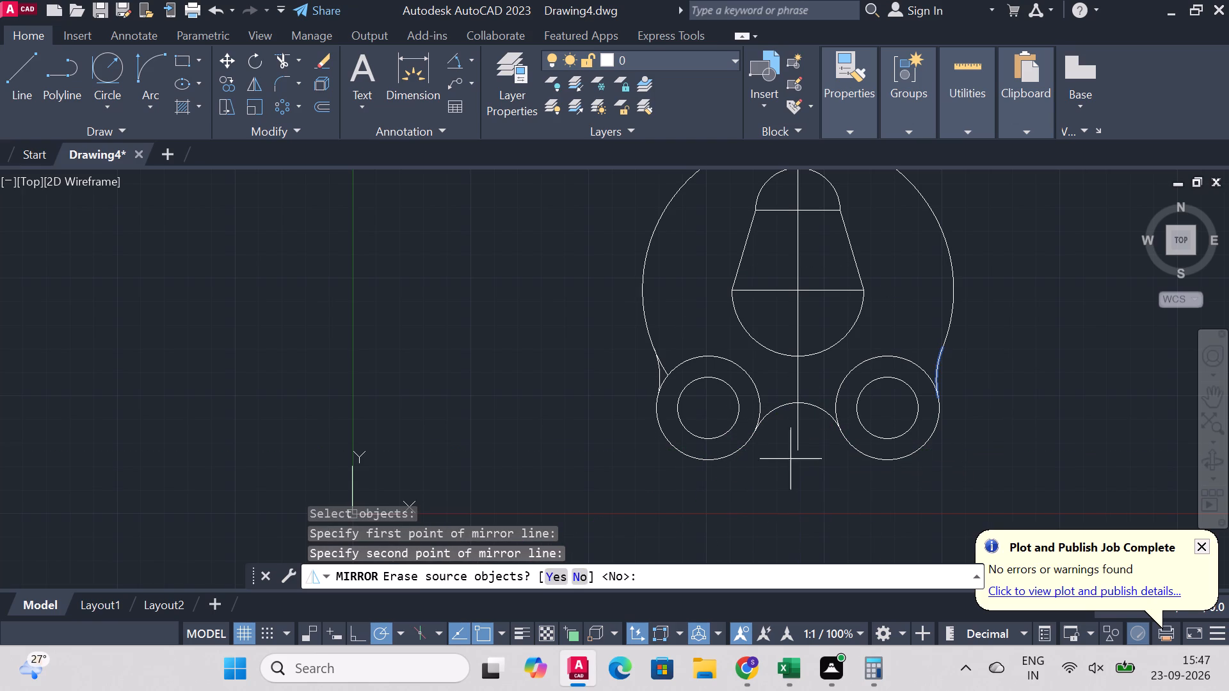
text(no)
key(Return)
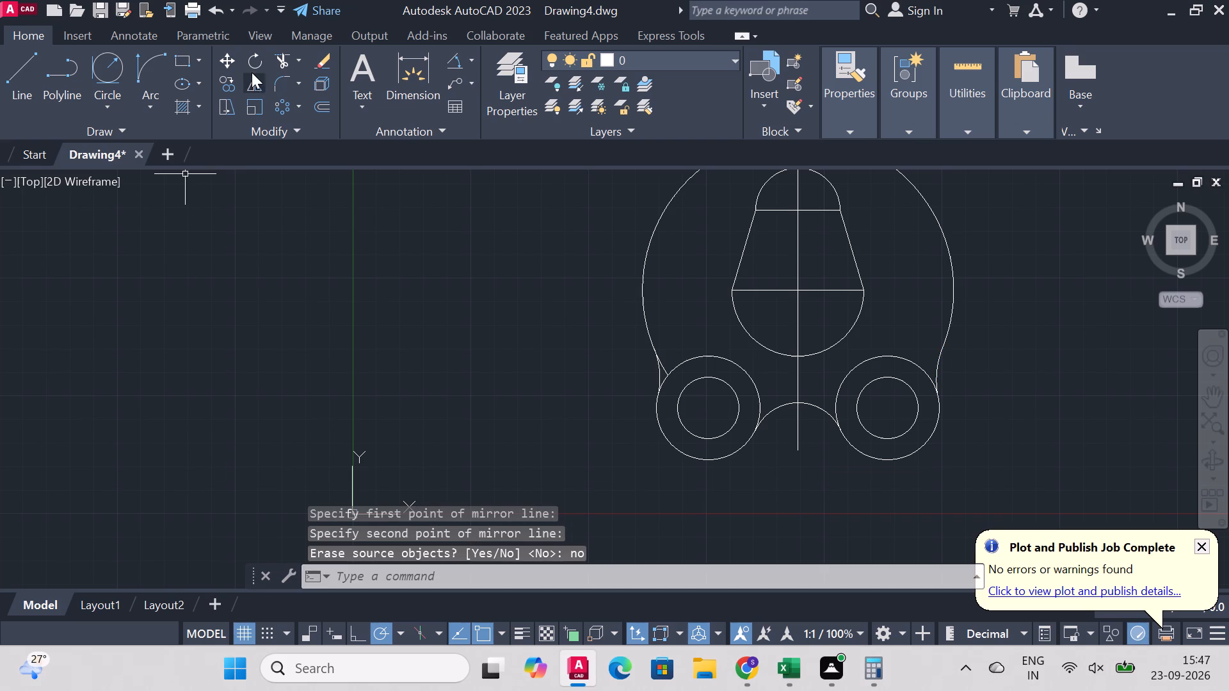
Trim the large arc's left end between the mirrored blend arc and the left lower boss.
click(284, 60)
scroll(618, 260, up, 1)
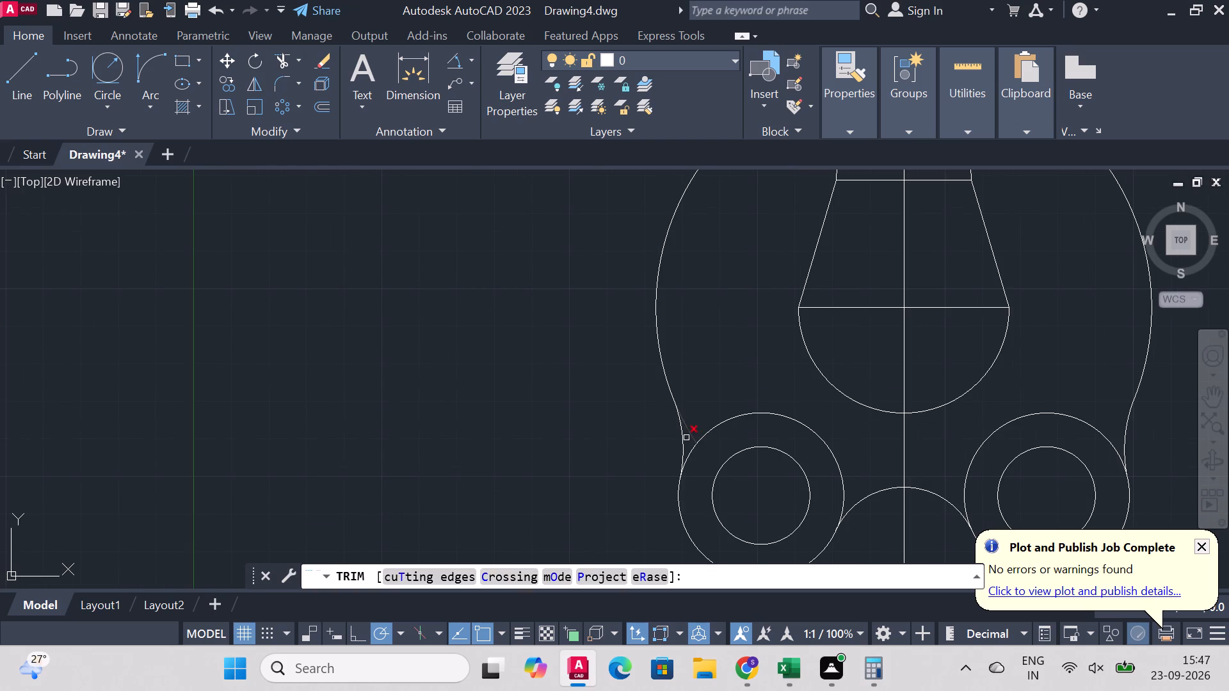
click(690, 434)
scroll(426, 347, down, 2)
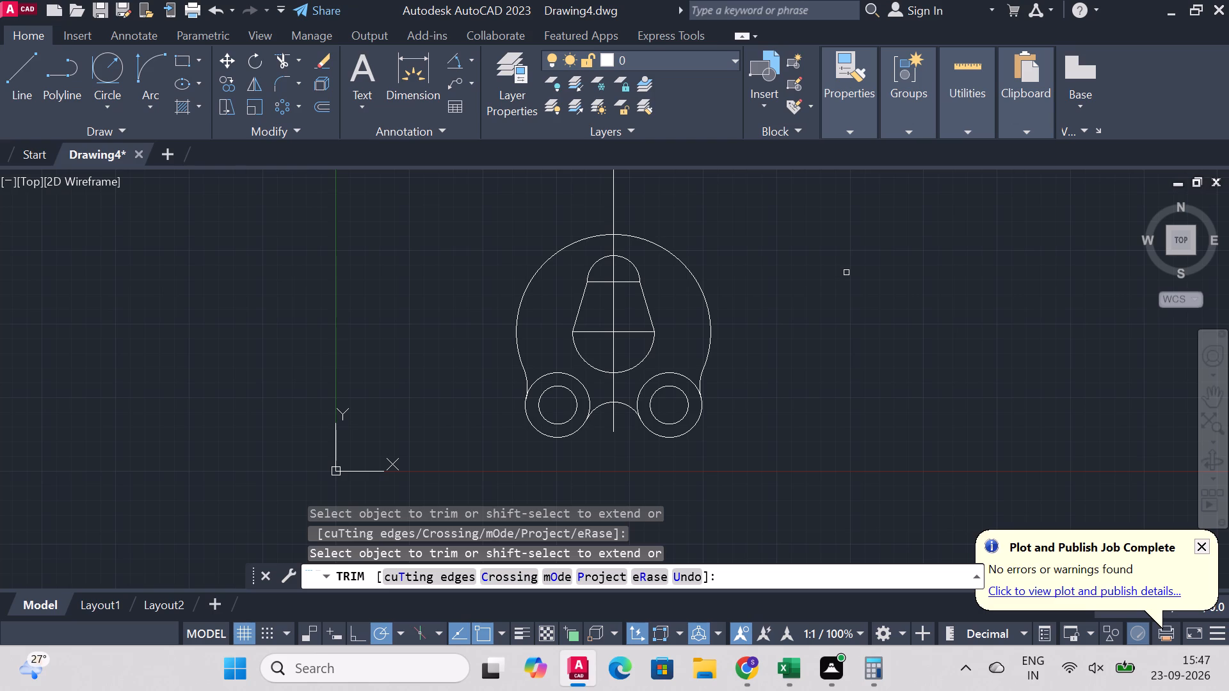
right_drag(815, 282, 804, 298)
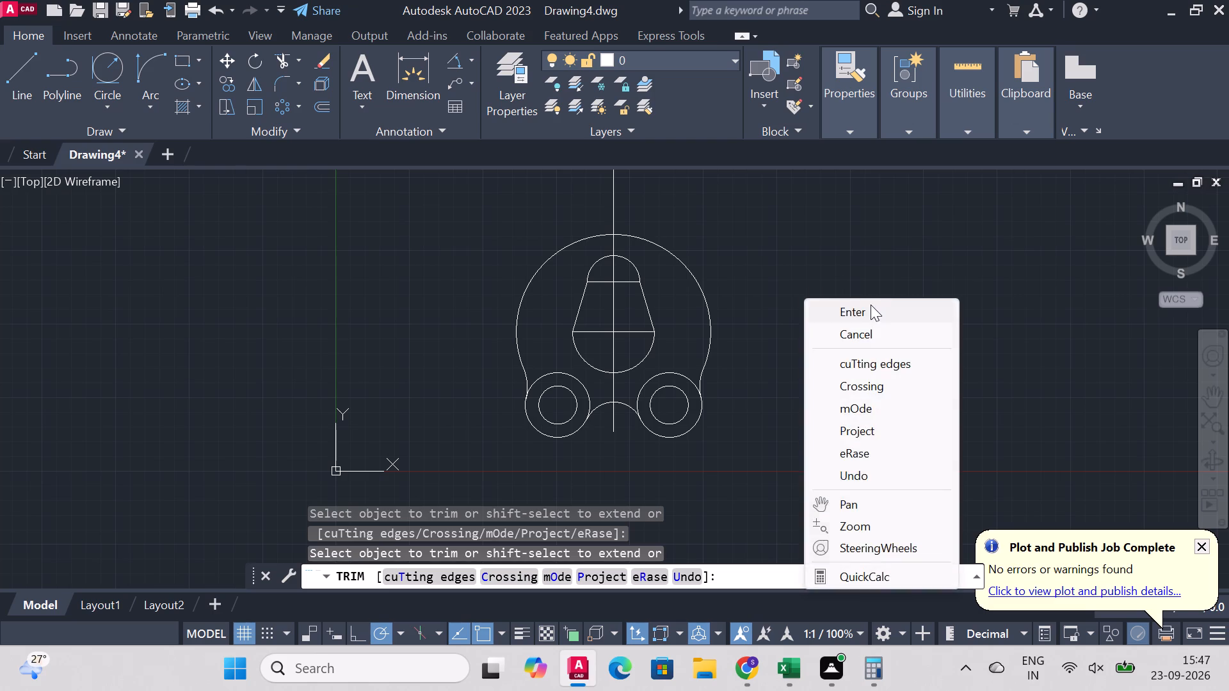
click(871, 306)
Draw a line 80 mm straight up from the top inner arc's centre, ending with a short horizontal segment to the right.
scroll(753, 187, down, 3)
scroll(759, 132, up, 2)
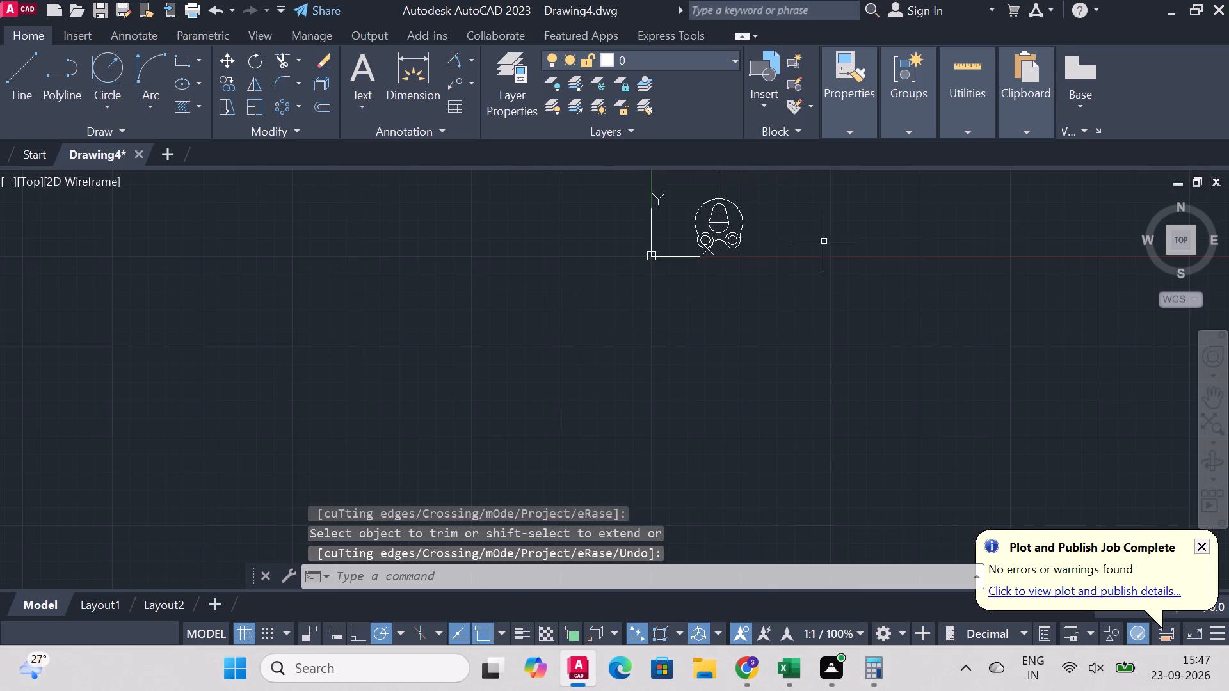
scroll(825, 250, down, 2)
scroll(824, 157, up, 4)
scroll(750, 271, up, 3)
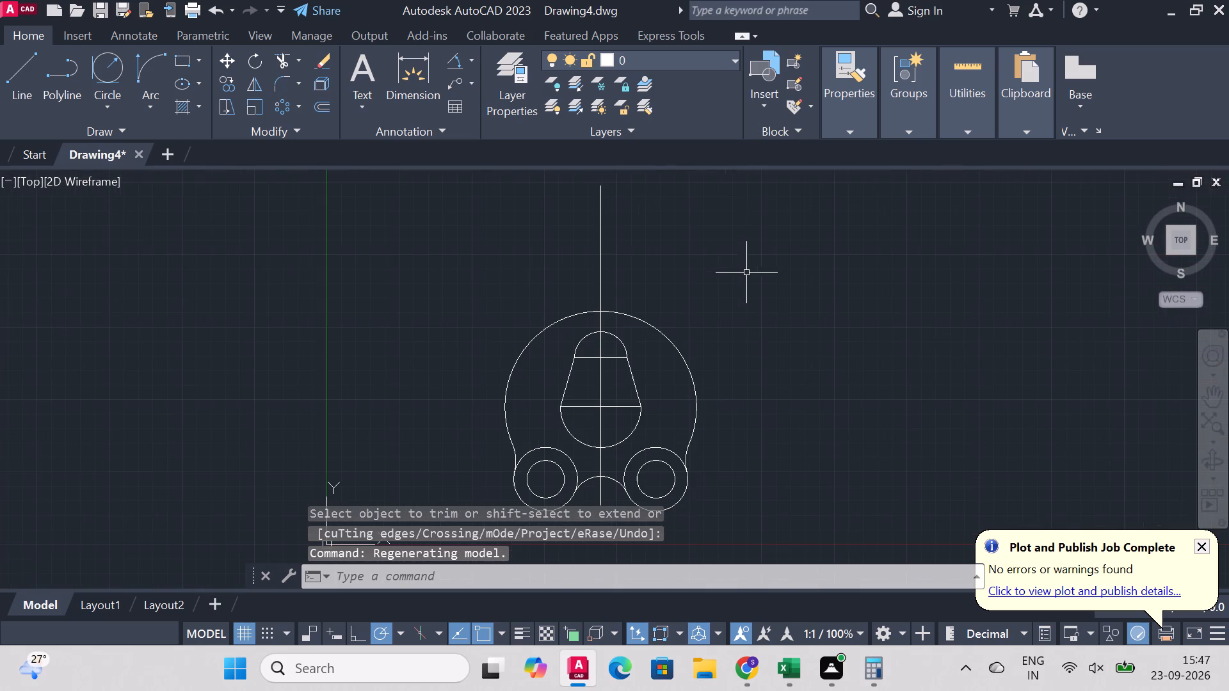
click(34, 68)
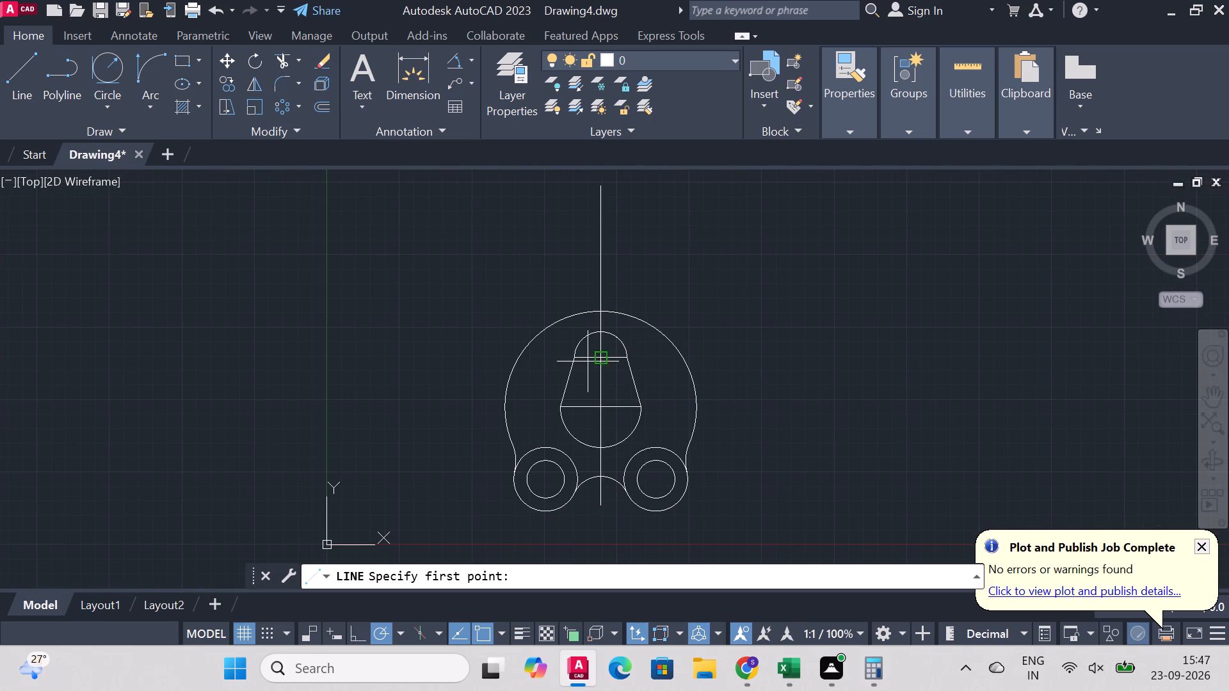
click(598, 363)
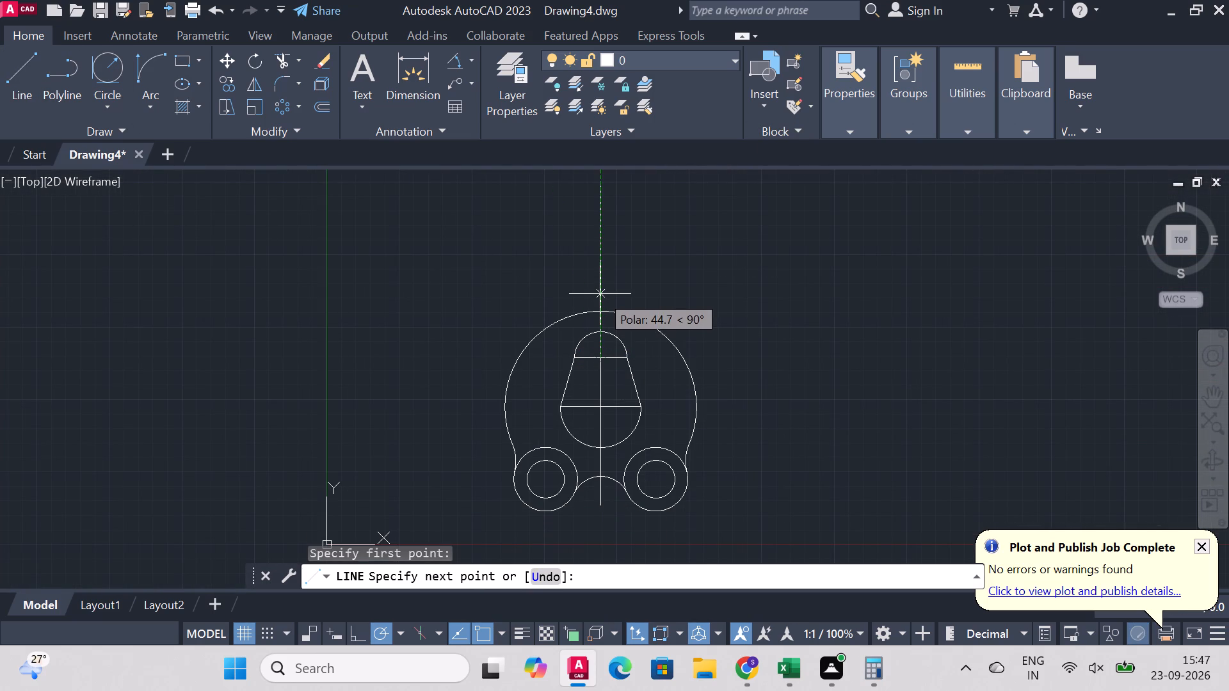
key(8)
key(0)
key(Return)
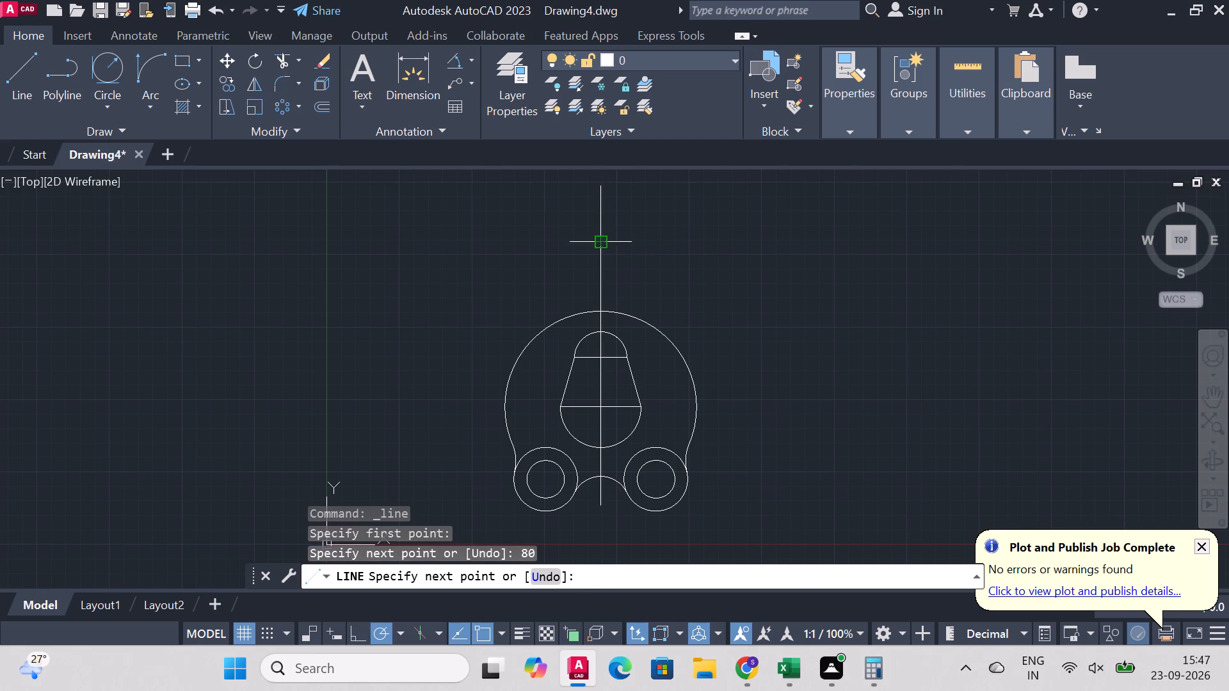
click(615, 242)
right_click(616, 242)
click(663, 259)
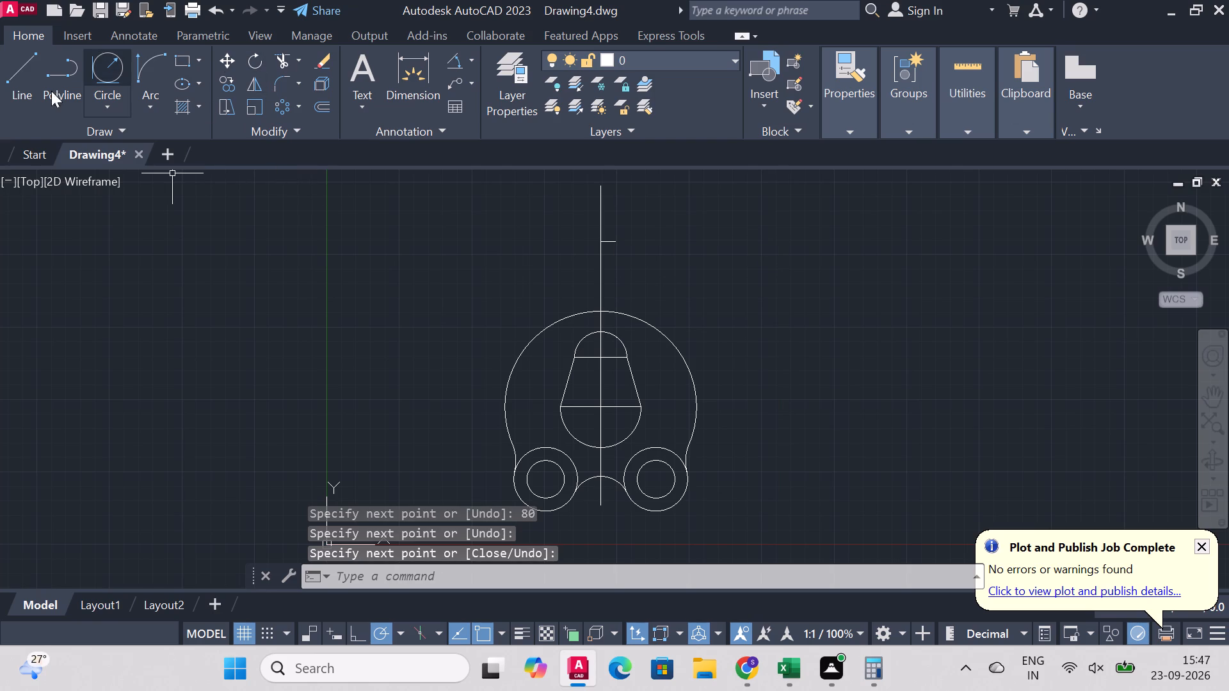
Draw a circle of diameter 26 mm centred on the upper end of the 80 mm line.
click(122, 105)
click(146, 137)
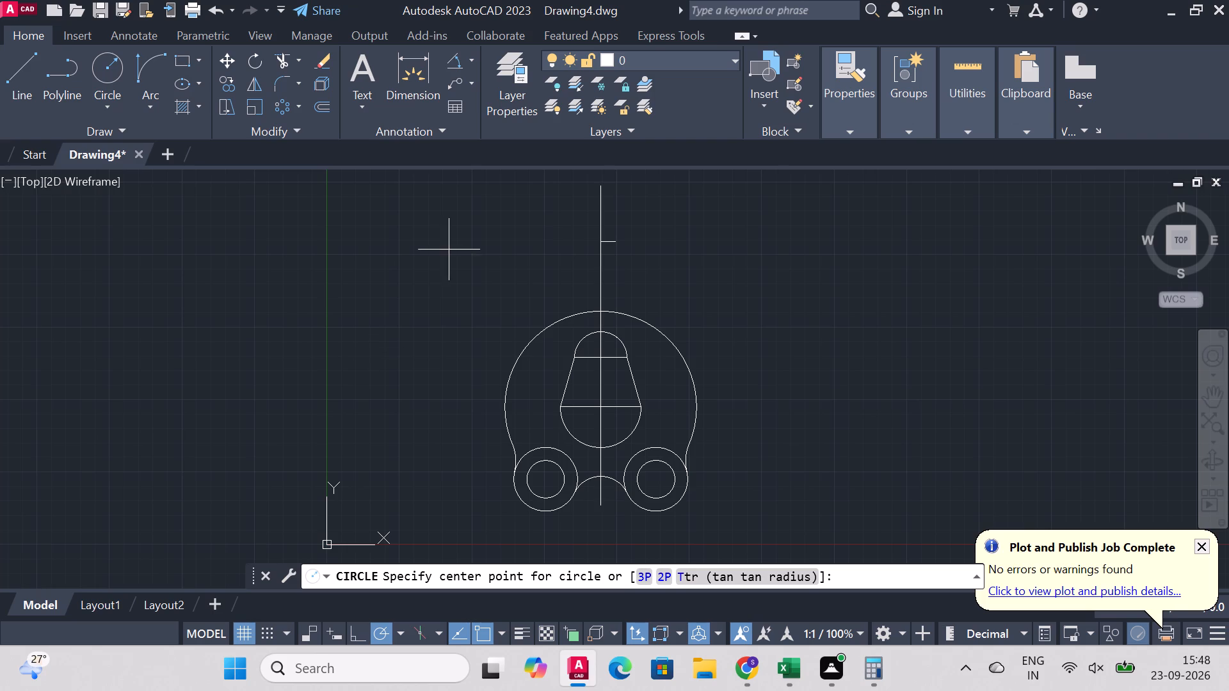
click(95, 70)
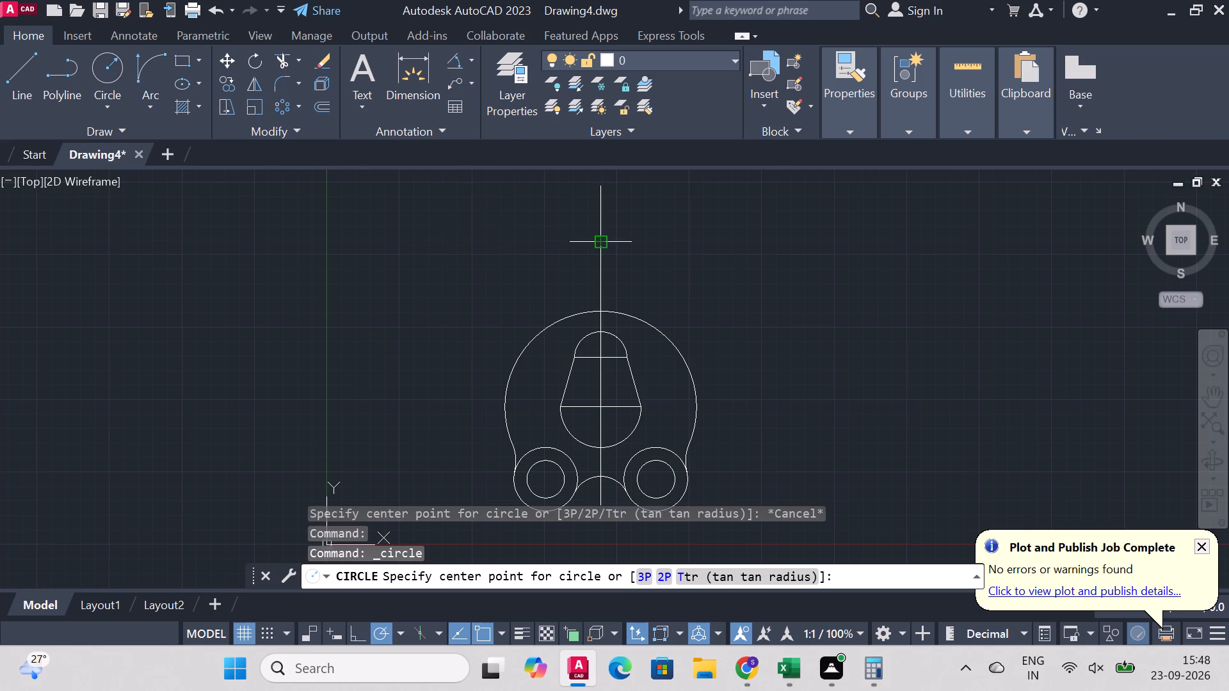
click(601, 241)
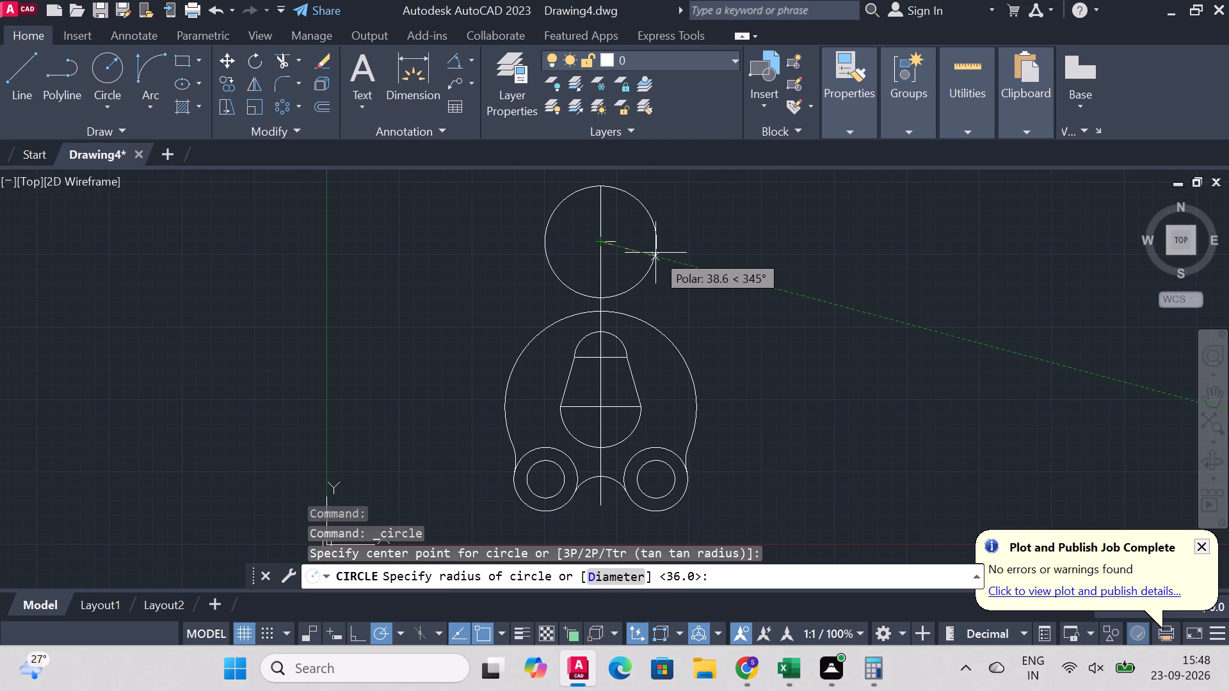
key(d)
key(Return)
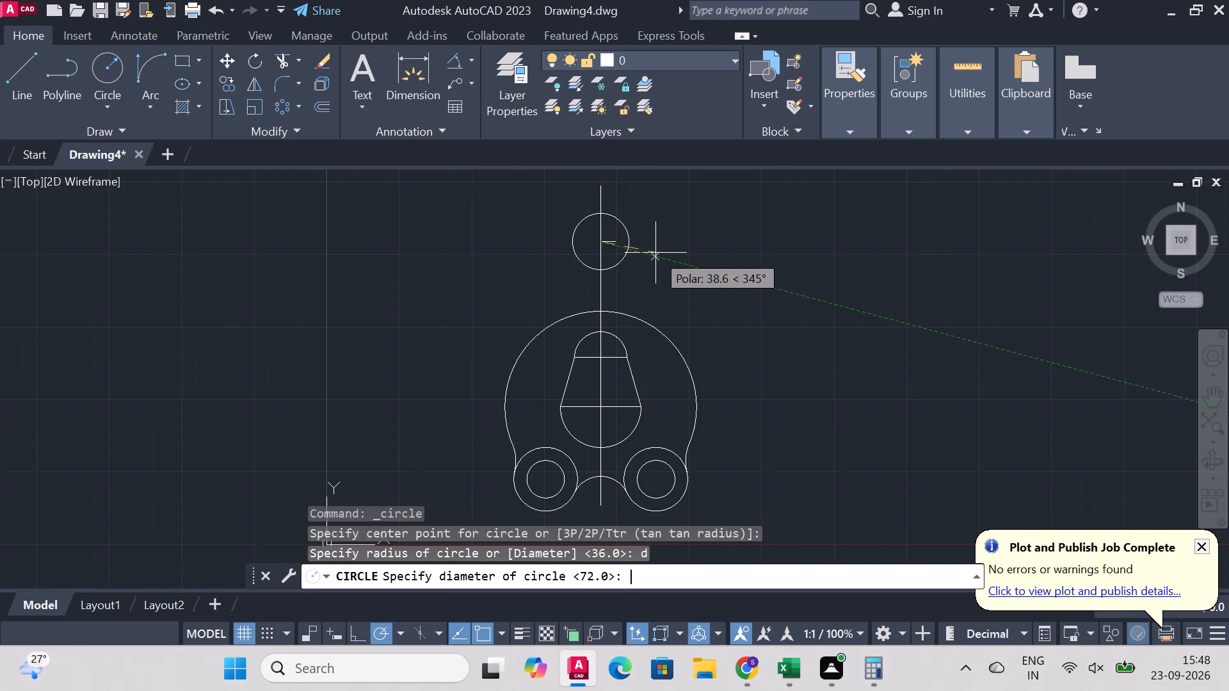
key(3)
key(BackSpace)
text(26)
key(Return)
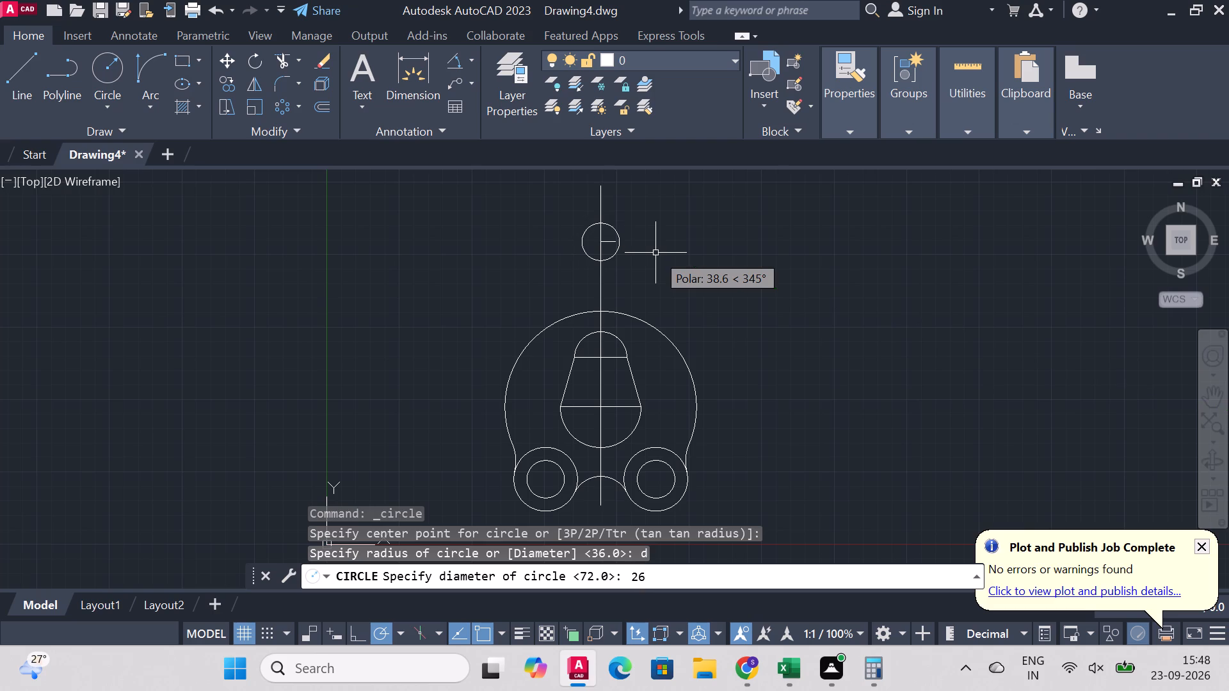
Draw a concentric circle of radius 24 mm around the upper 26 mm hole.
click(99, 77)
scroll(523, 218, up, 1)
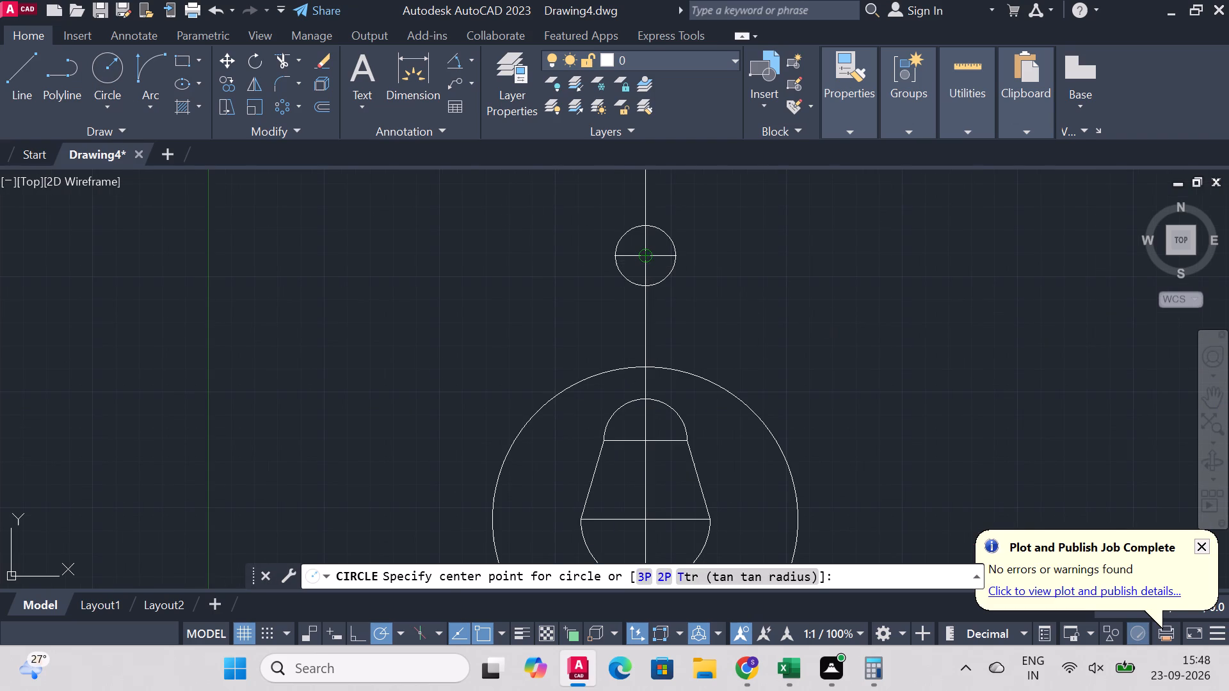
click(645, 260)
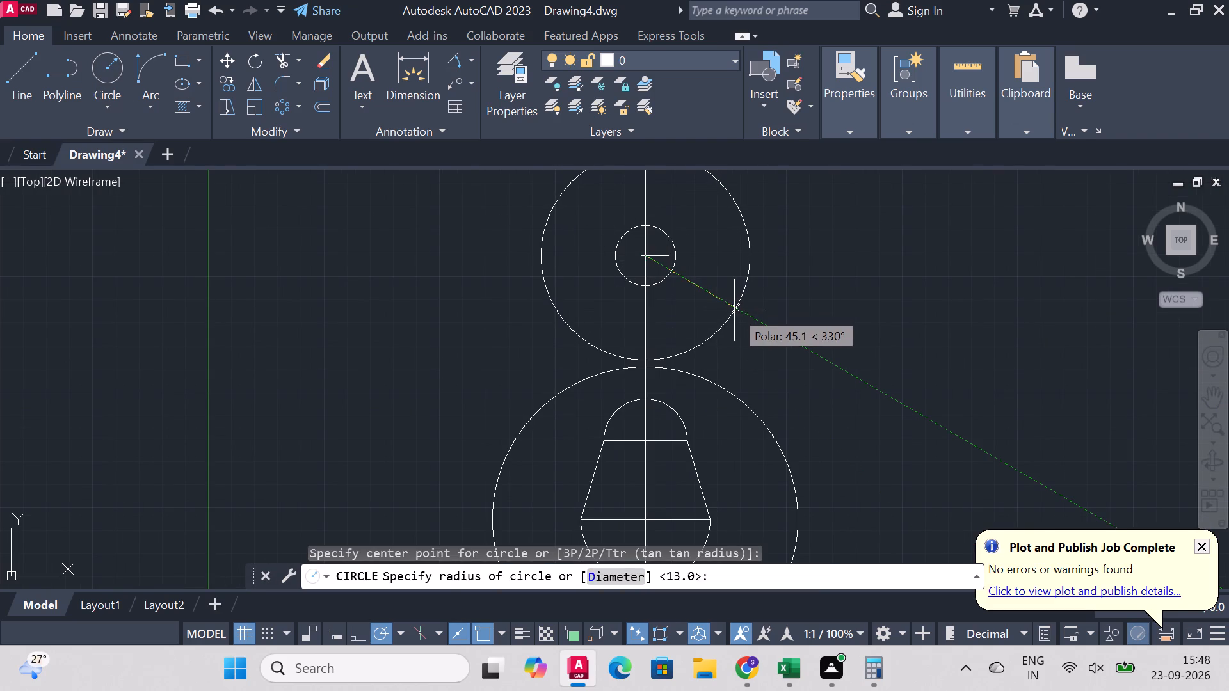
key(r)
key(Return)
text(24)
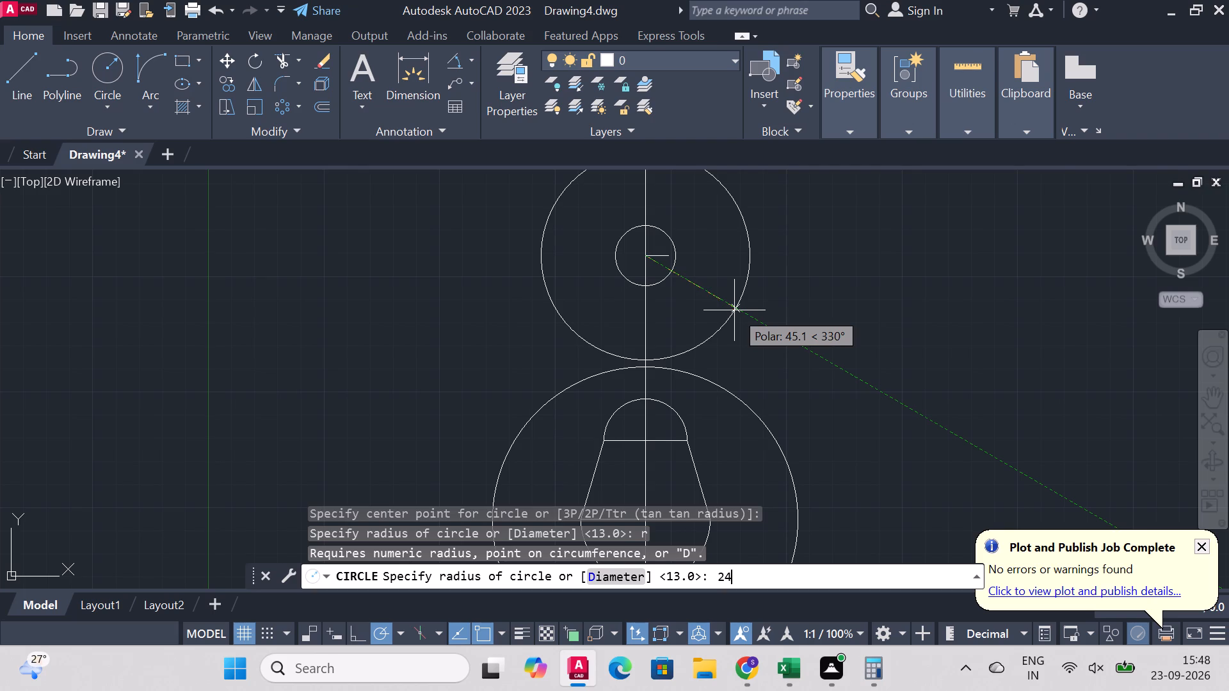
key(Return)
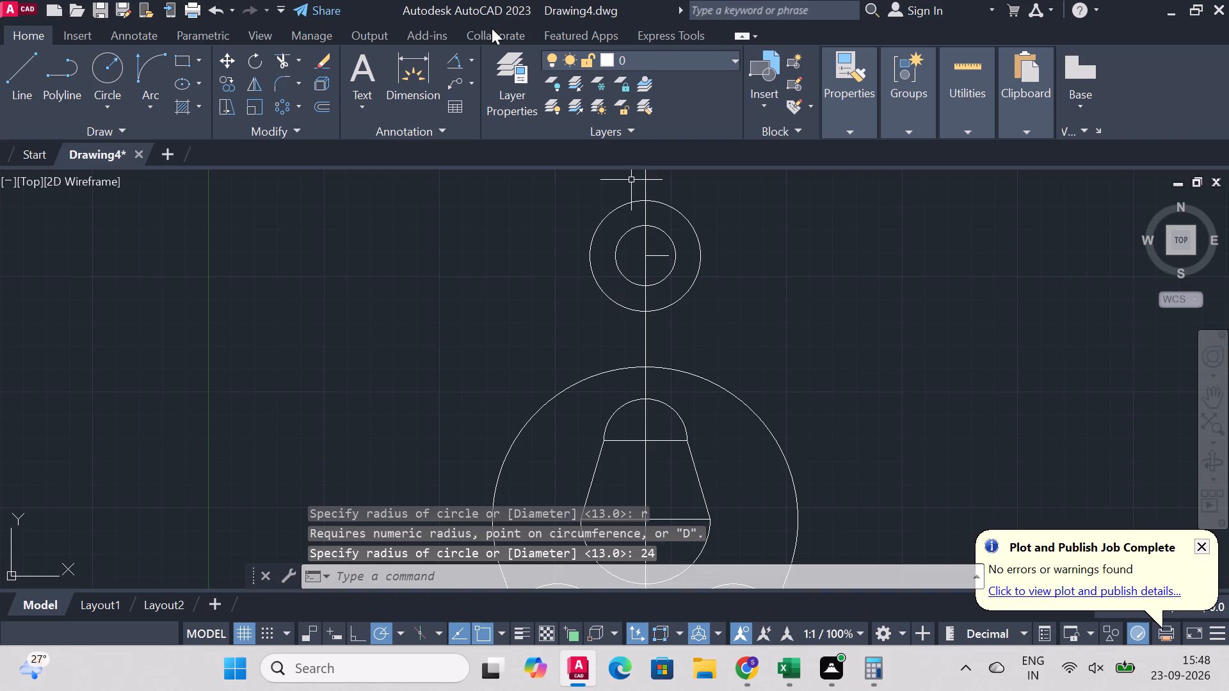
Draw a Tan, Tan, Radius circle of radius 45 mm touching the upper boss's outer circle and the large arc on the left side.
click(116, 94)
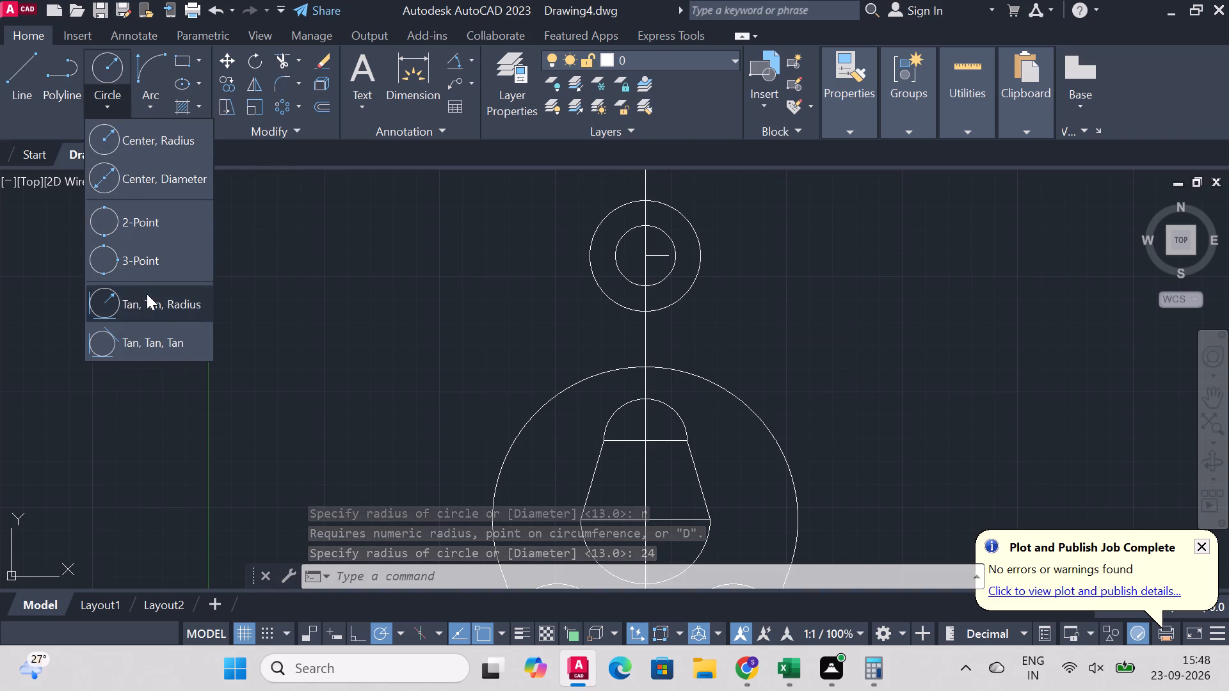
click(147, 294)
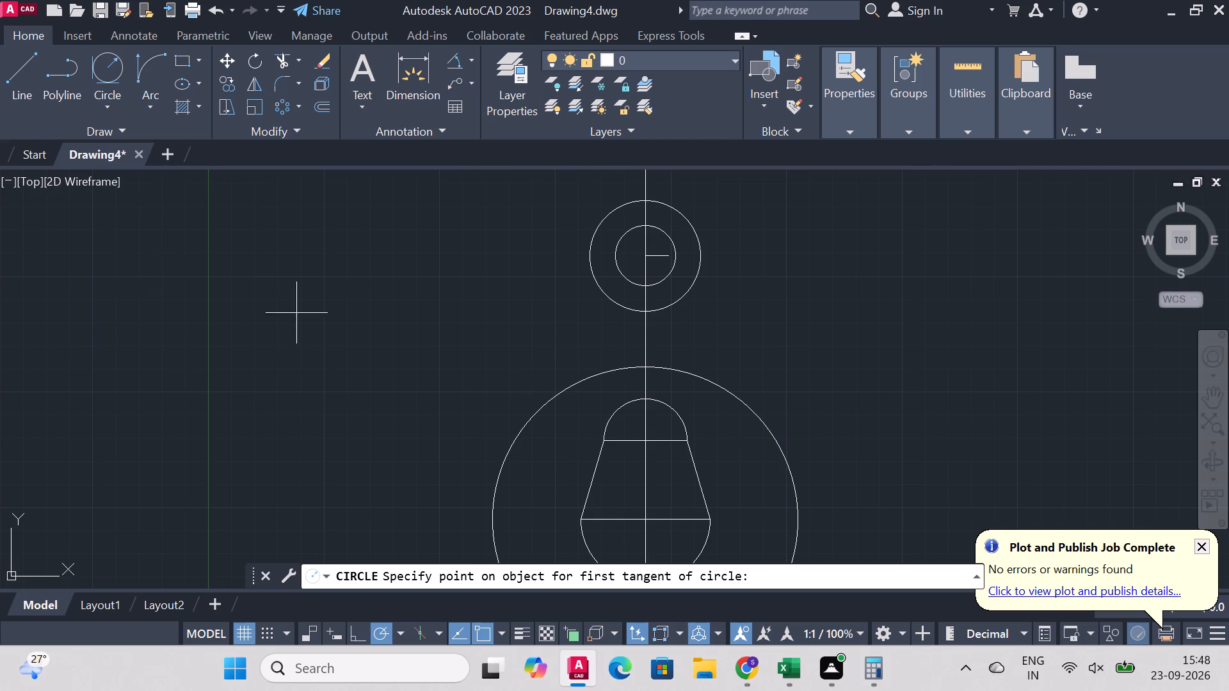
click(592, 278)
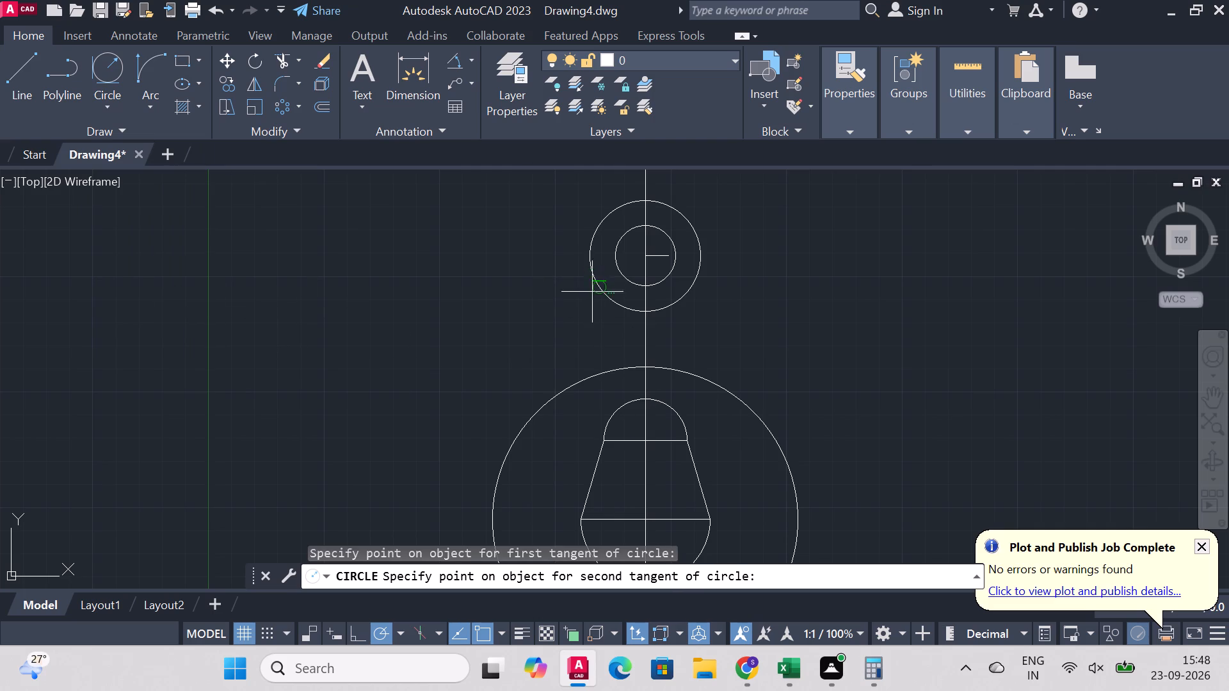
click(528, 415)
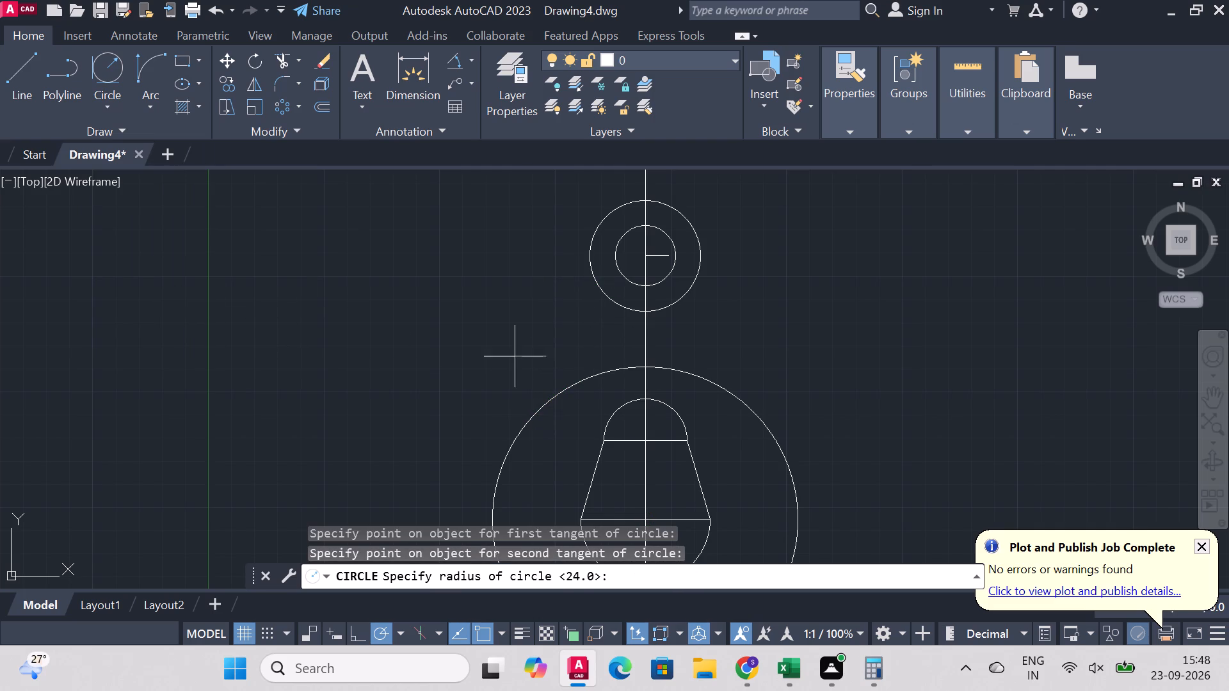
key(r)
key(Return)
text(45)
key(Return)
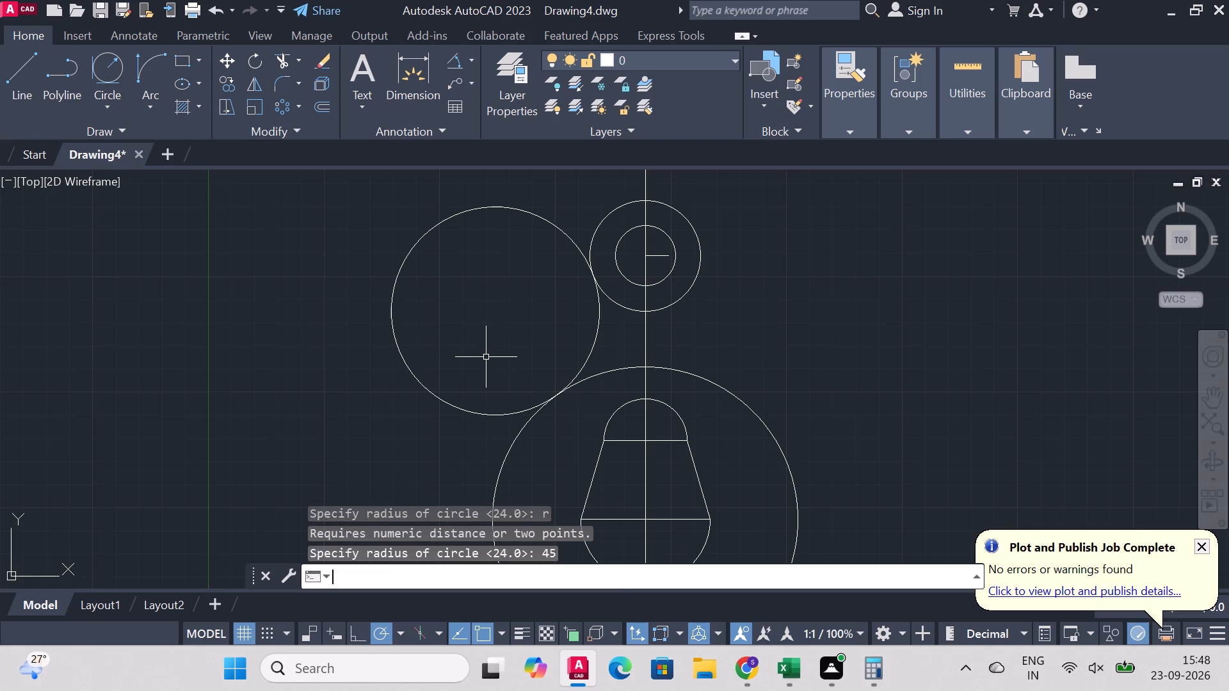
Trim the 45 mm circle to its left blend arc and remove the left lower part of the upper boss's outer circle.
click(286, 61)
click(424, 240)
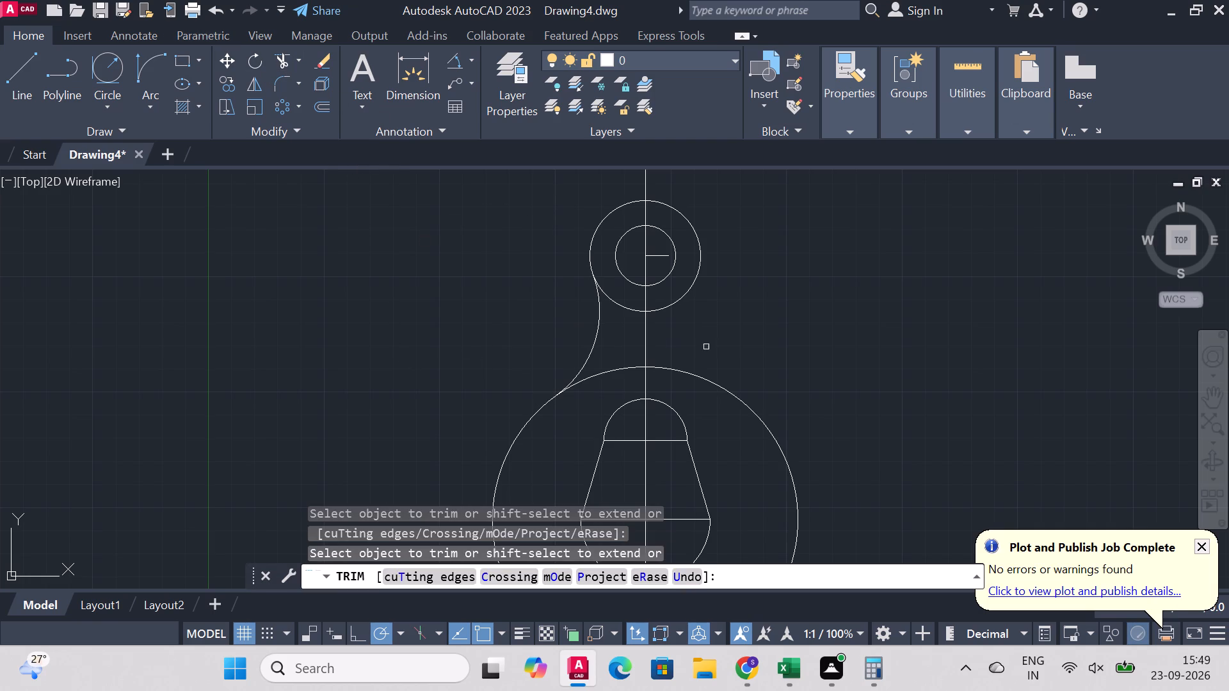
click(618, 308)
click(673, 309)
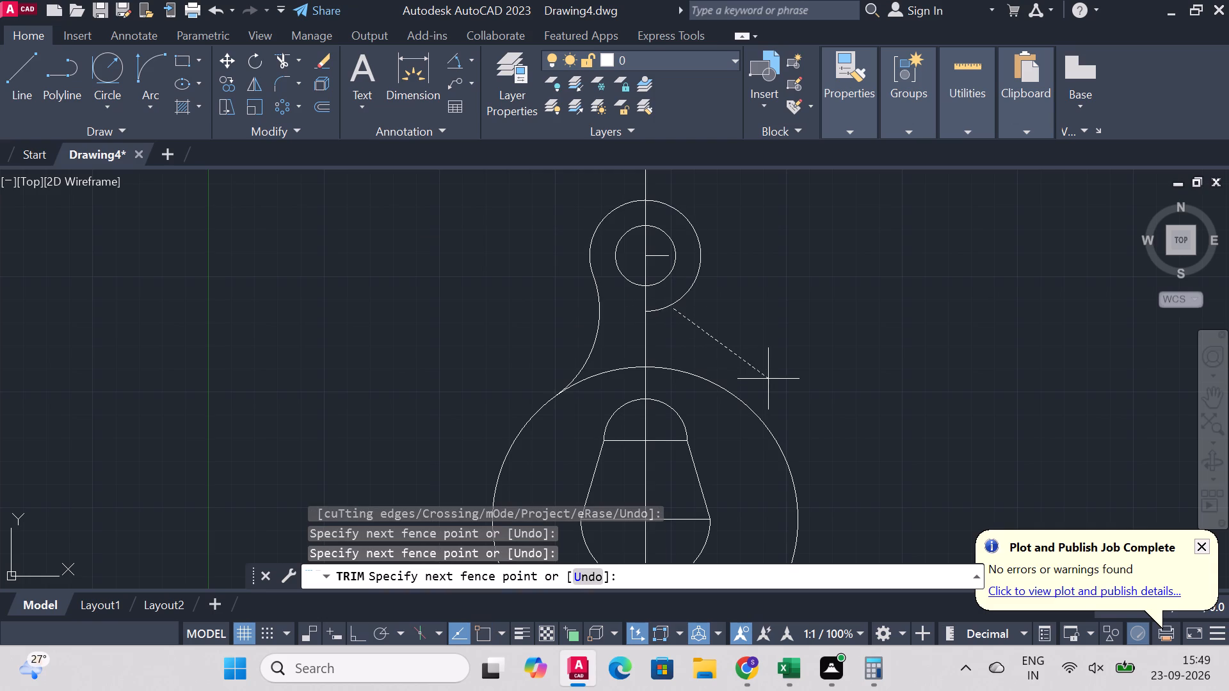
right_click(767, 377)
click(795, 386)
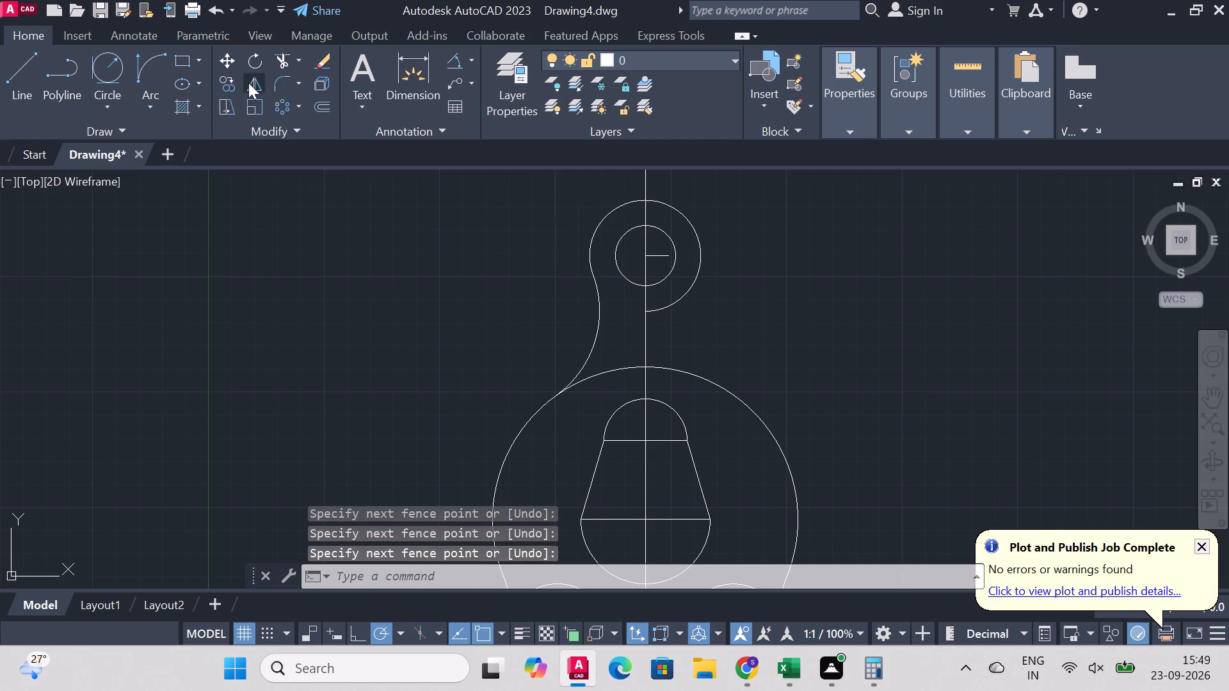
Mirror the left 45 mm blend arc about the vertical centreline, keeping the source arc.
click(248, 83)
click(599, 334)
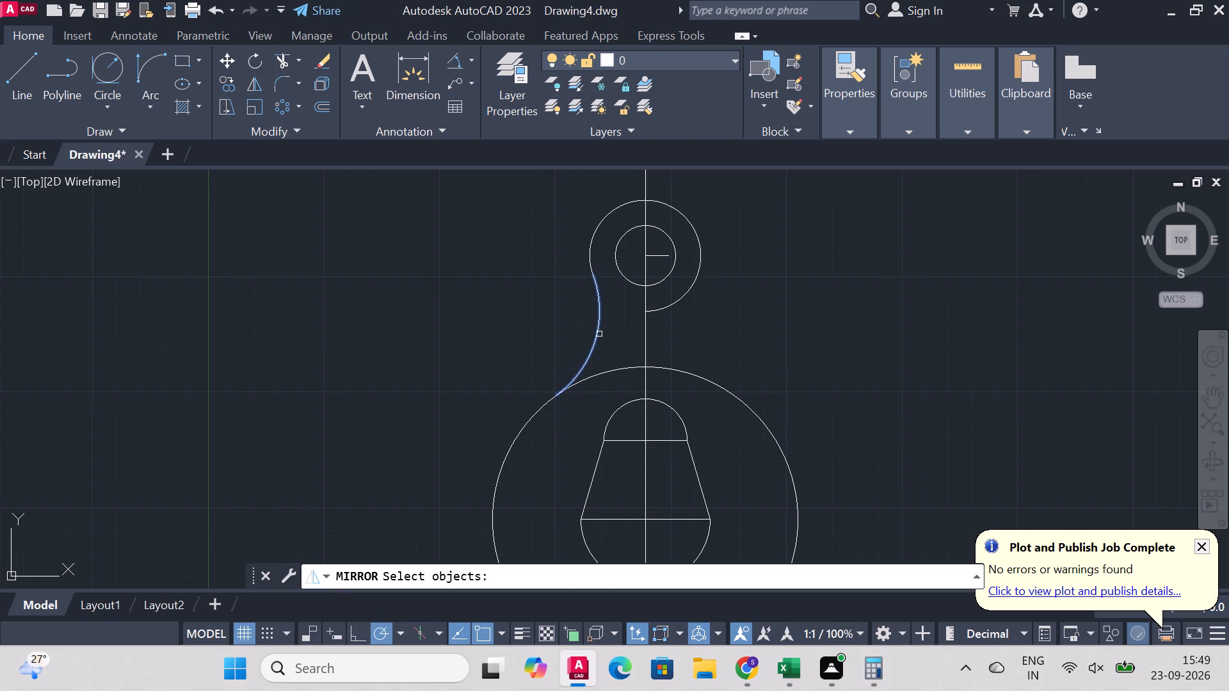
right_click(1037, 319)
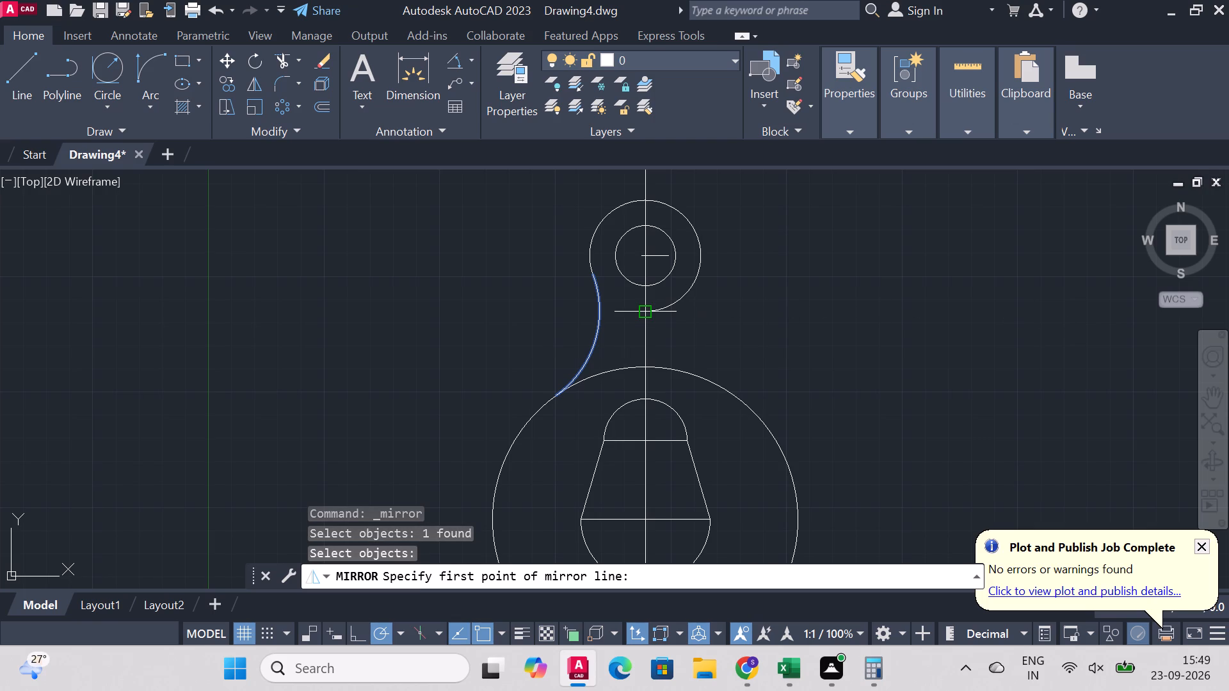
click(645, 312)
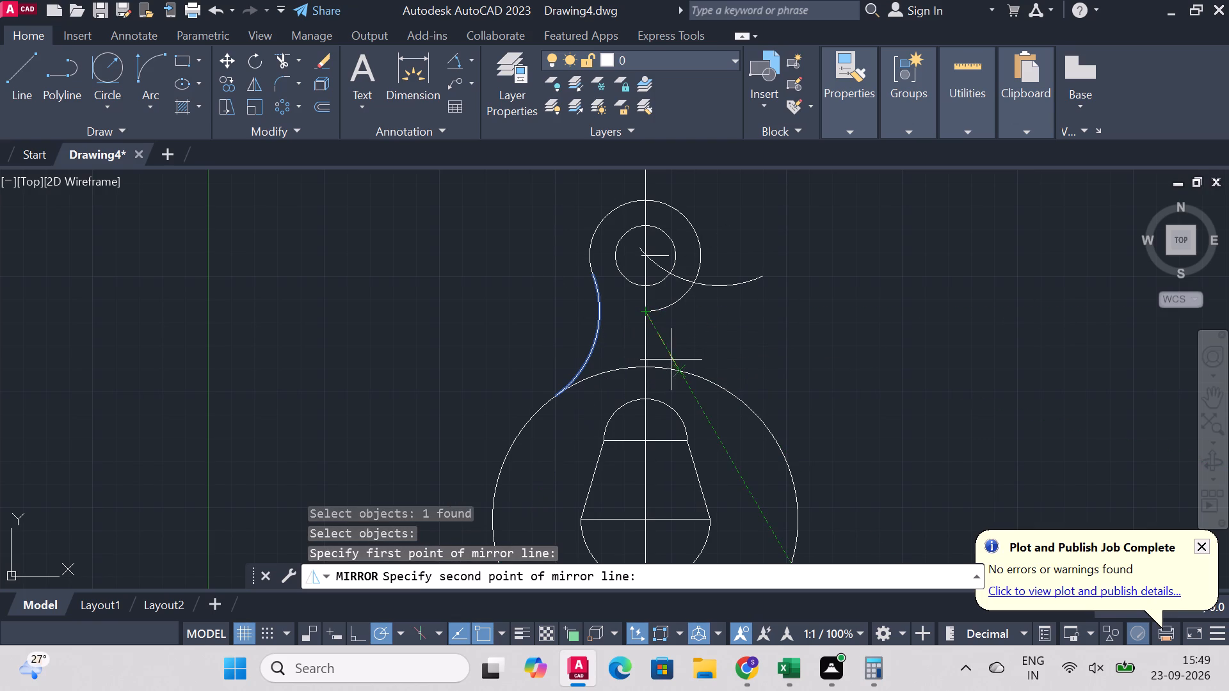
click(651, 370)
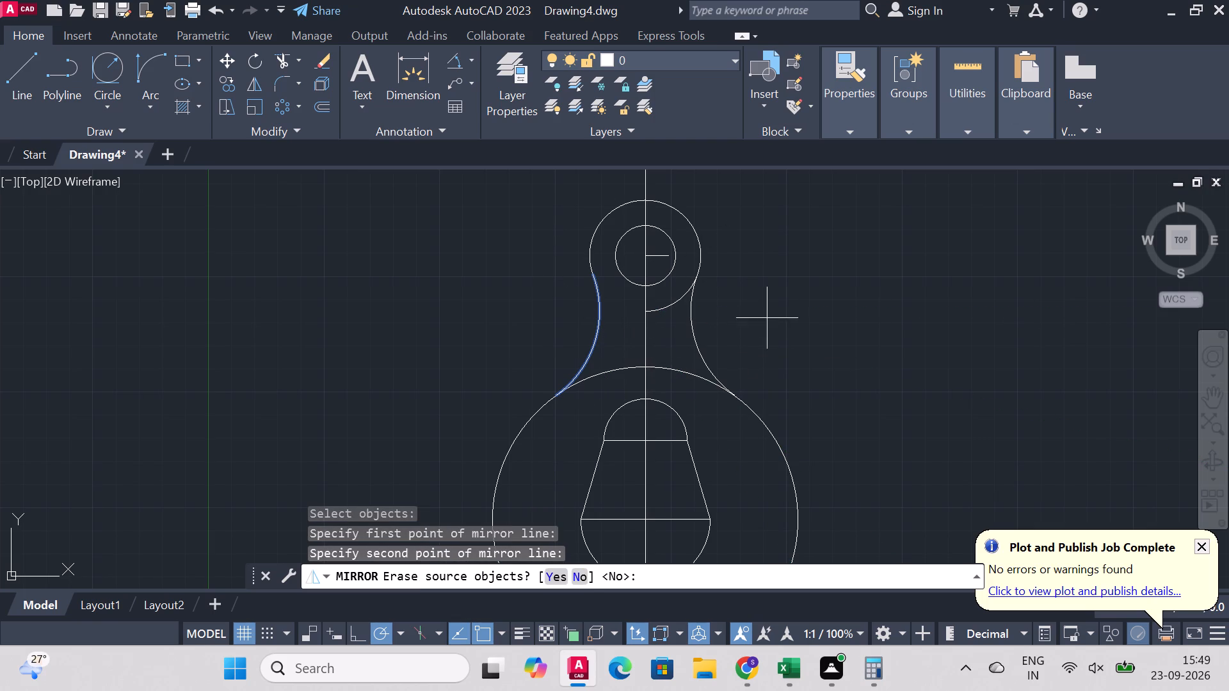
text(no)
key(Return)
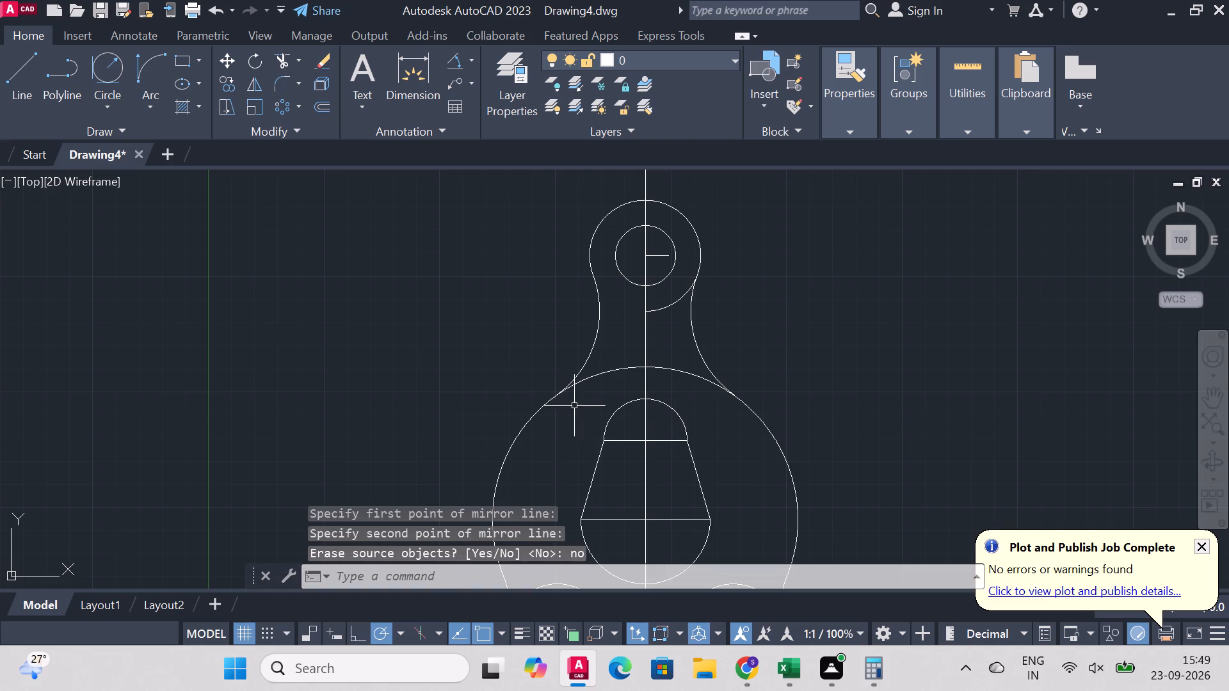
Trim the remaining lower arc of the upper boss's outer circle and the short horizontal segment inside the hole.
click(283, 63)
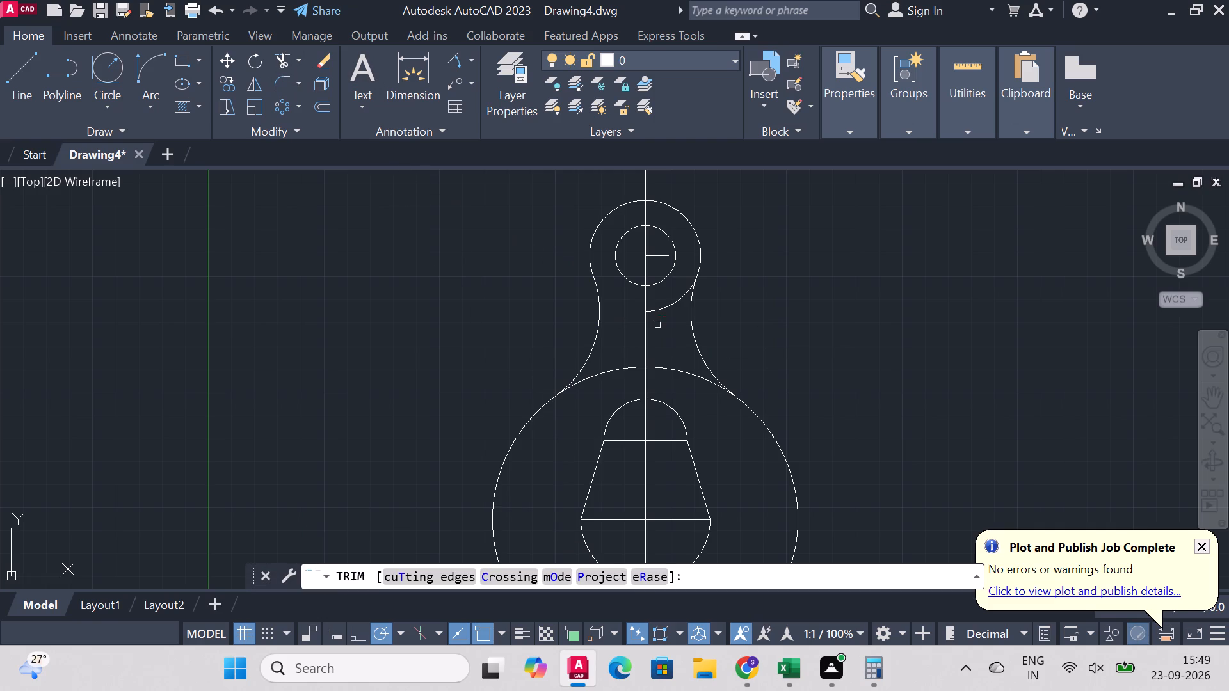
click(667, 310)
click(661, 257)
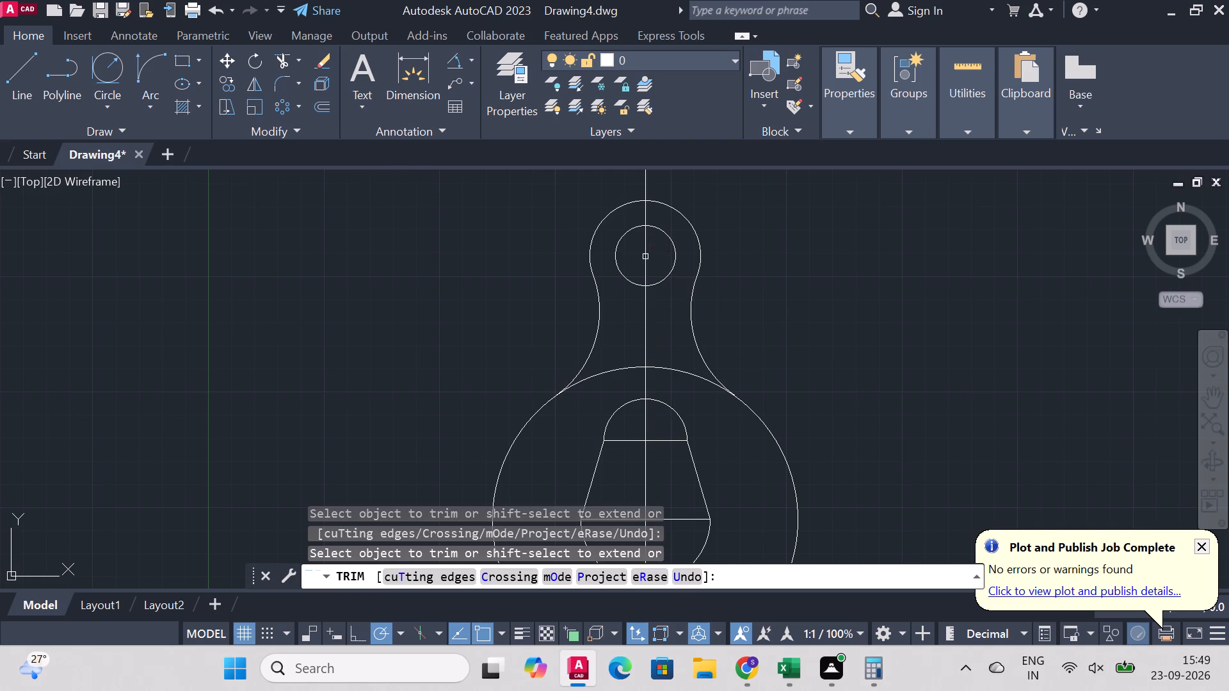
Trim away the vertical centreline through the upper hole, above the hole and boss, and down the neck to the large arc.
scroll(766, 235, down, 1)
scroll(766, 222, up, 3)
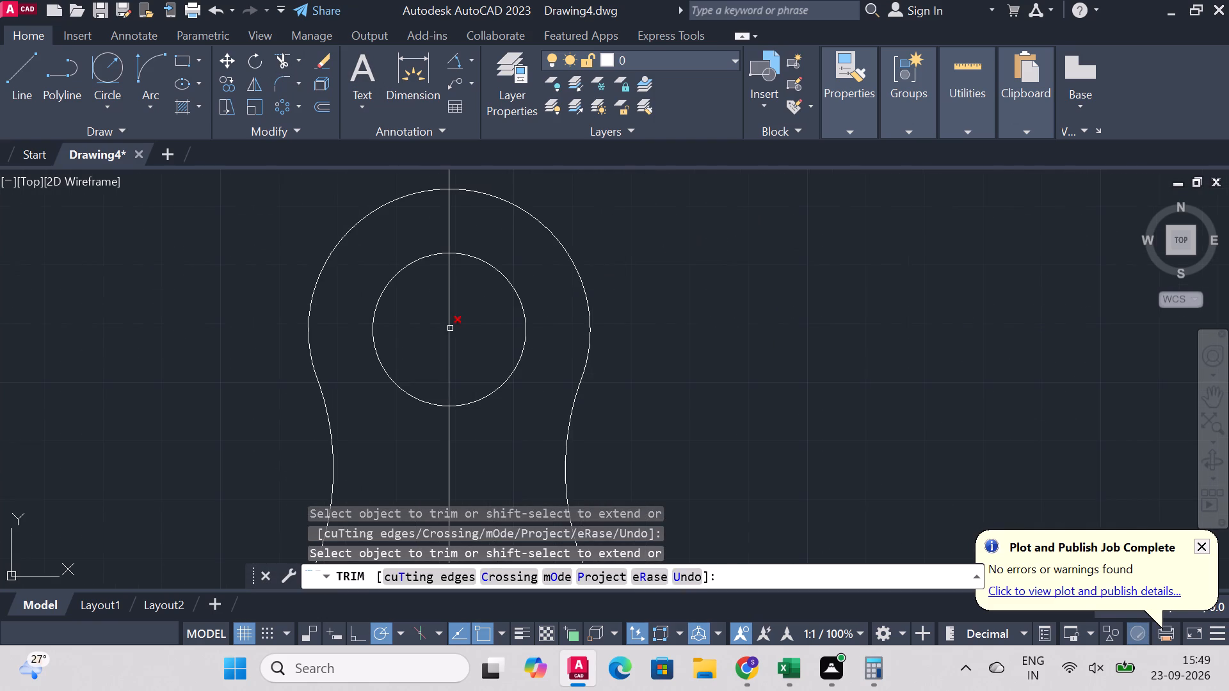
click(450, 328)
click(455, 295)
click(449, 293)
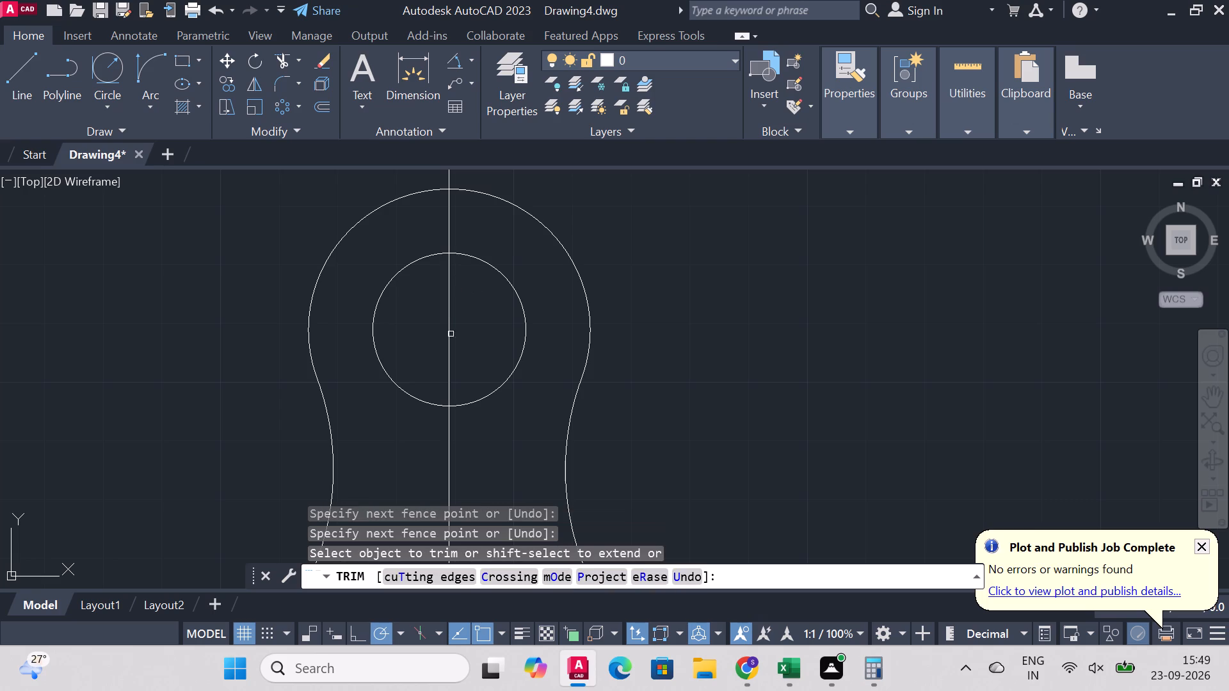
click(449, 356)
scroll(452, 258, down, 2)
scroll(504, 214, up, 2)
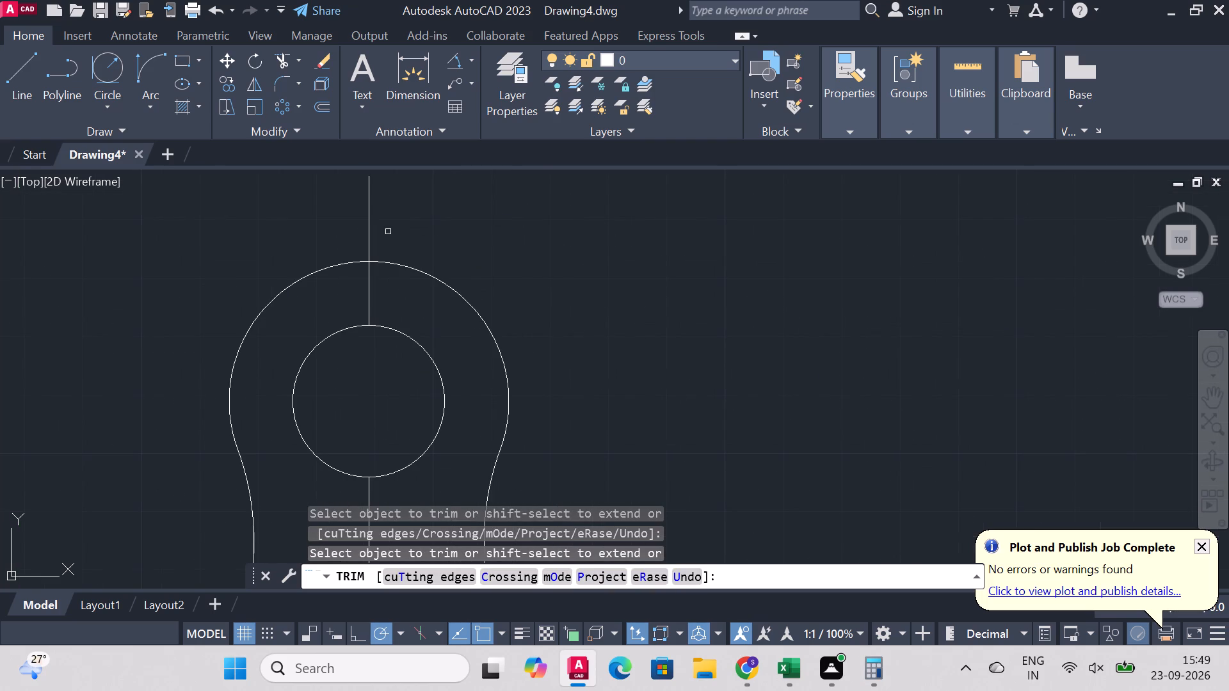
click(369, 223)
click(372, 291)
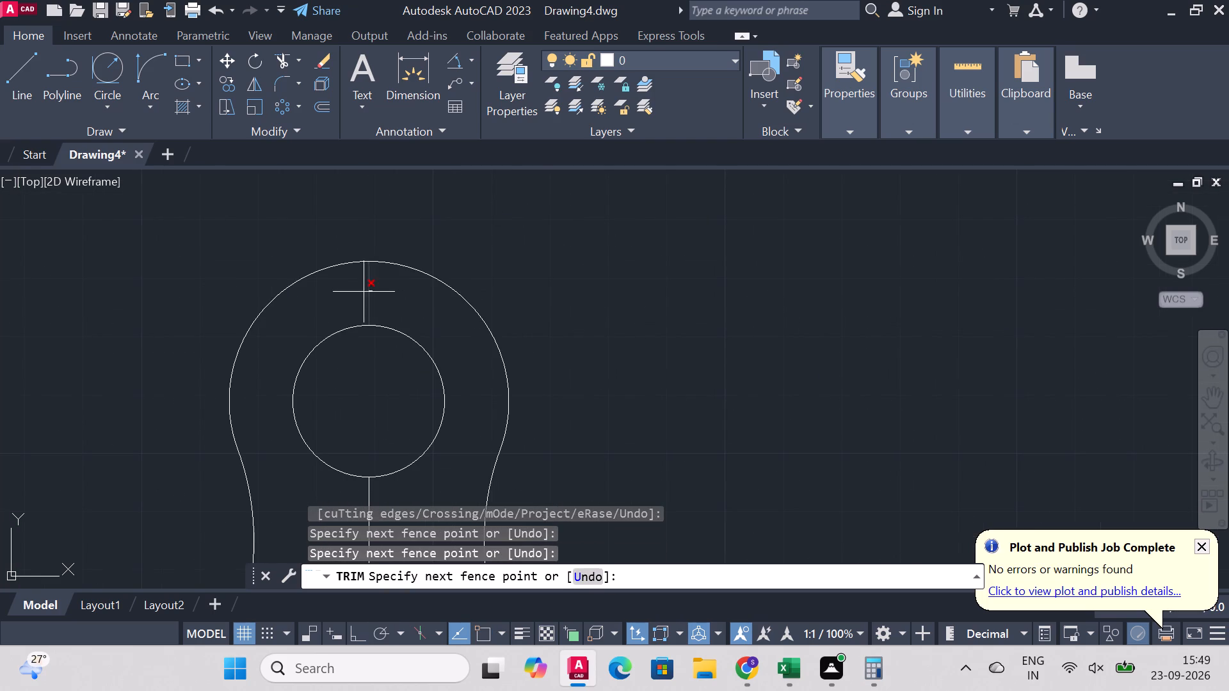
click(364, 292)
scroll(523, 254, down, 3)
scroll(544, 303, up, 2)
click(389, 367)
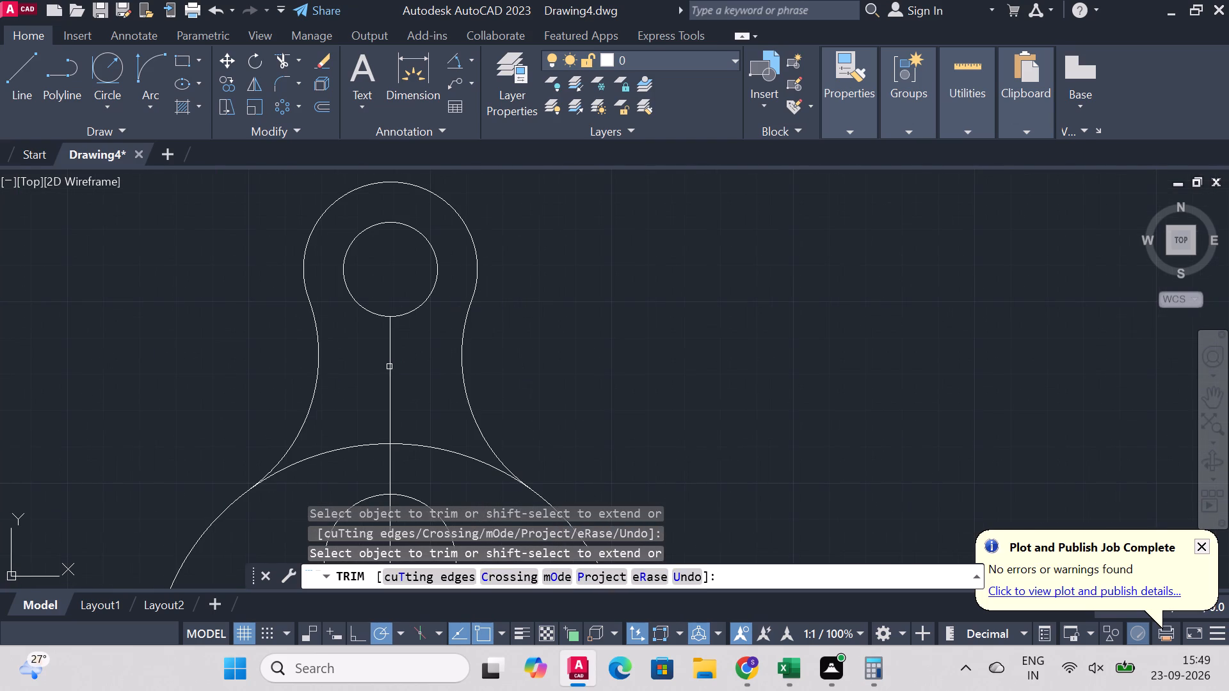
scroll(613, 334, down, 3)
scroll(522, 372, up, 1)
click(580, 335)
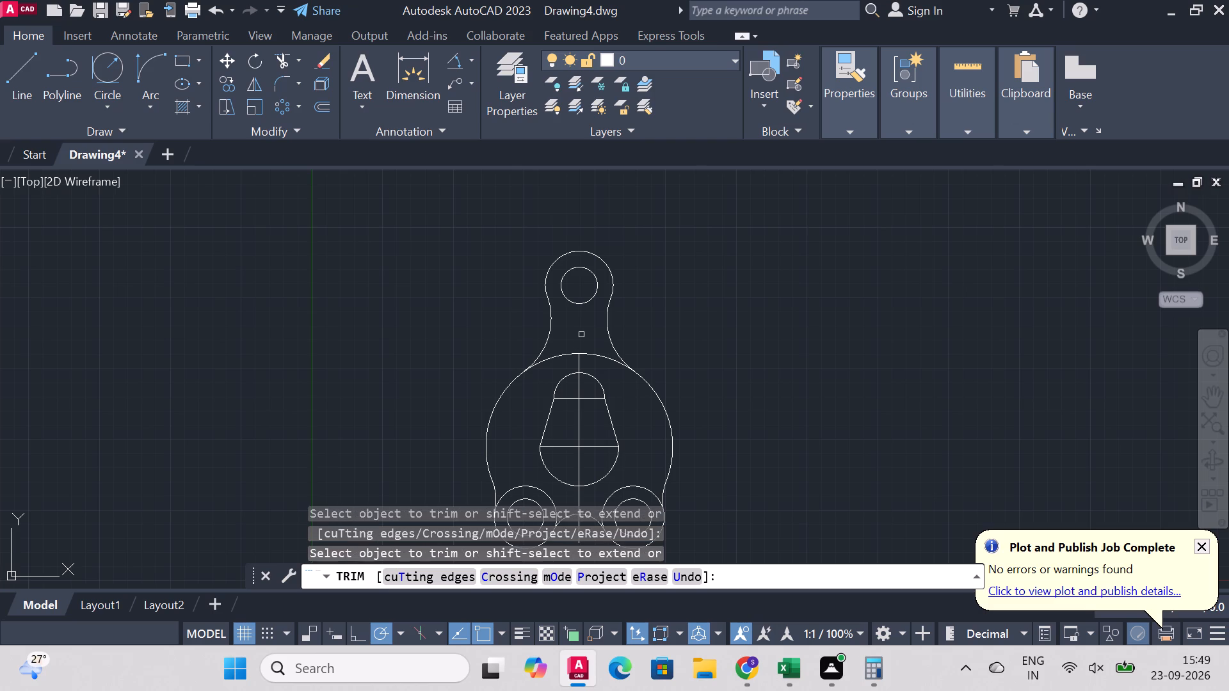
Trim the large arc between the two blend arcs and the centreline stub above the inner cutout.
click(558, 356)
click(593, 356)
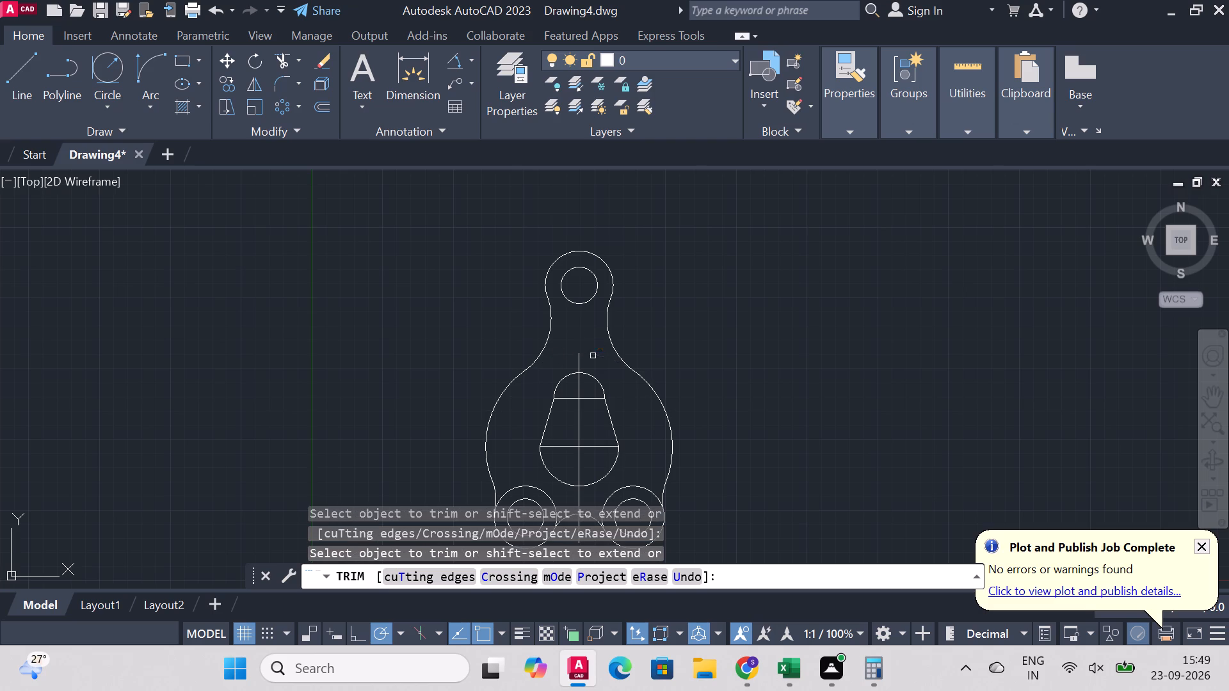
click(577, 365)
click(579, 359)
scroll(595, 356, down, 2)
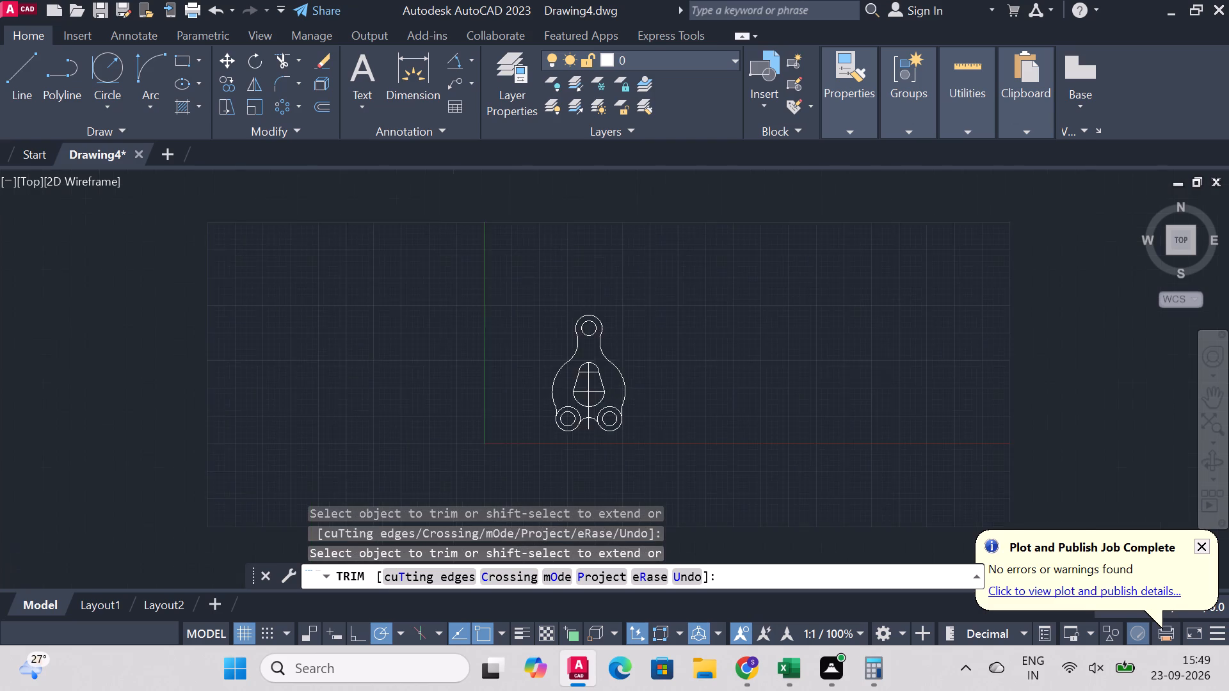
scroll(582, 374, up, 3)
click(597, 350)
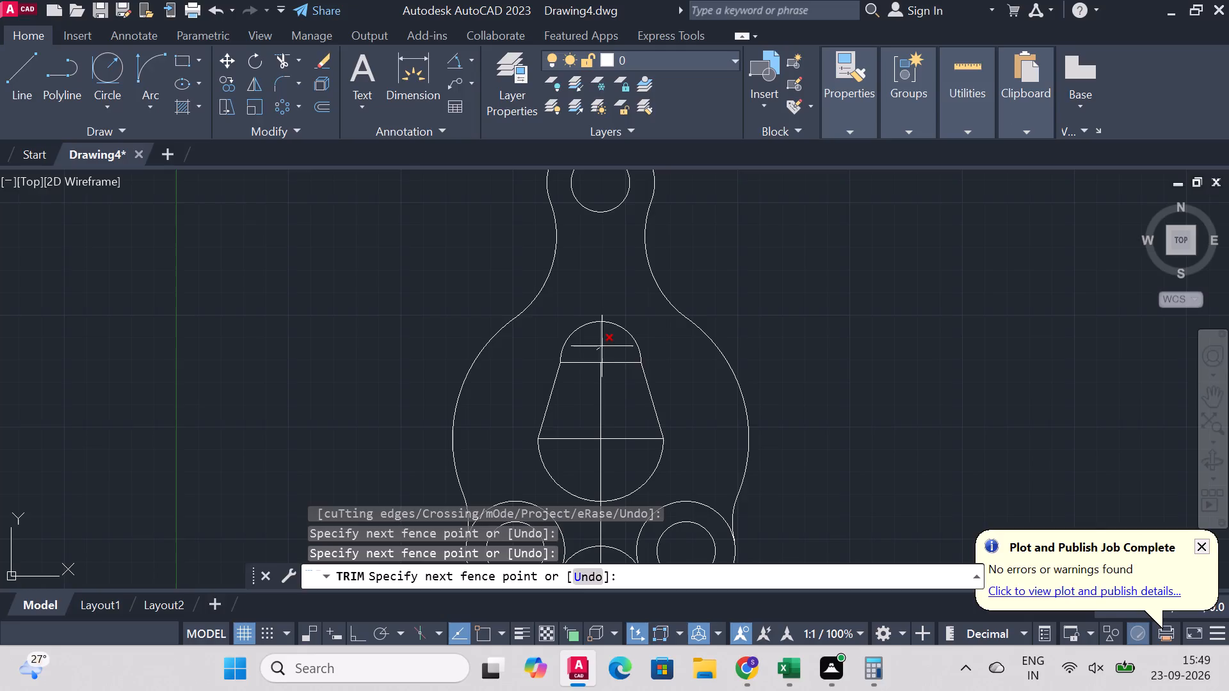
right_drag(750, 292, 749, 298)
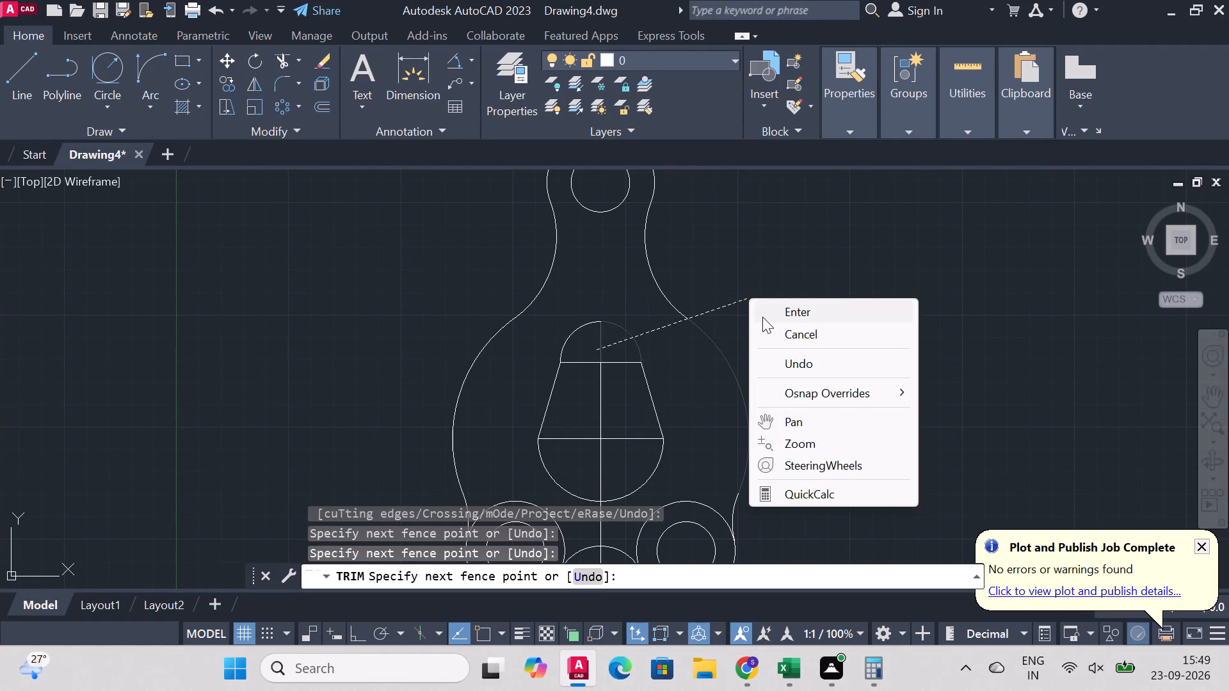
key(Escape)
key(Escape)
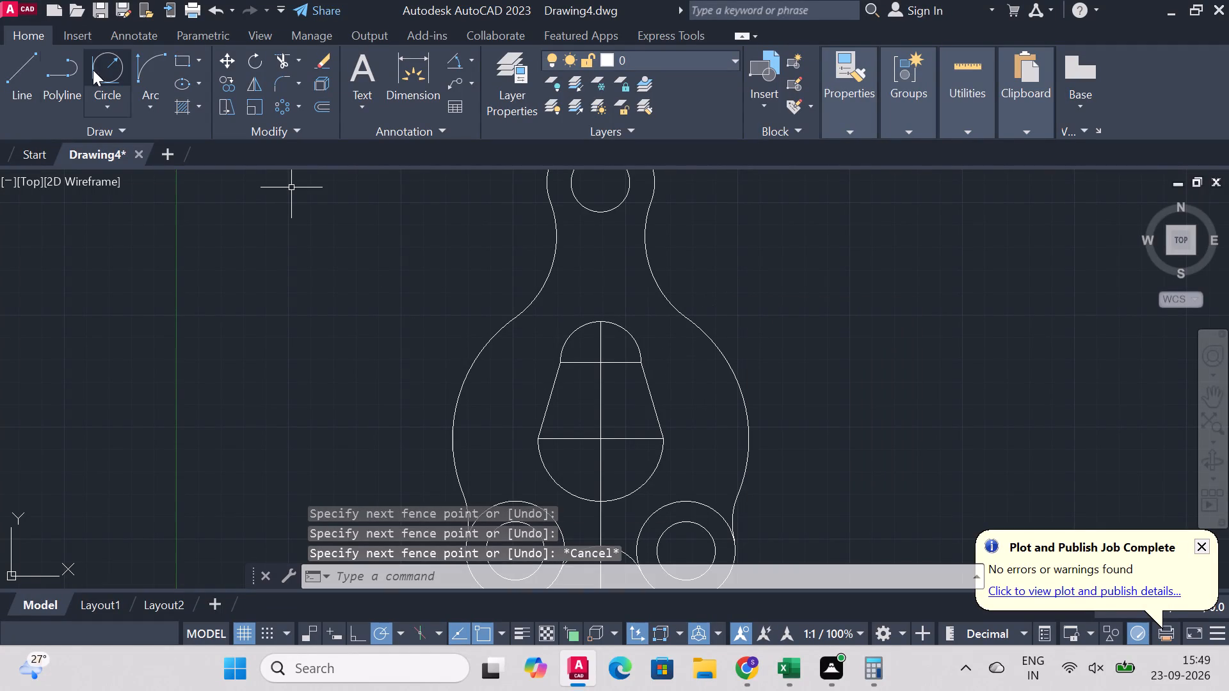
Draw a vertical centreline from the top of the inner cutout's arc up to the top of the upper boss.
click(13, 70)
scroll(697, 303, down, 2)
scroll(690, 250, up, 2)
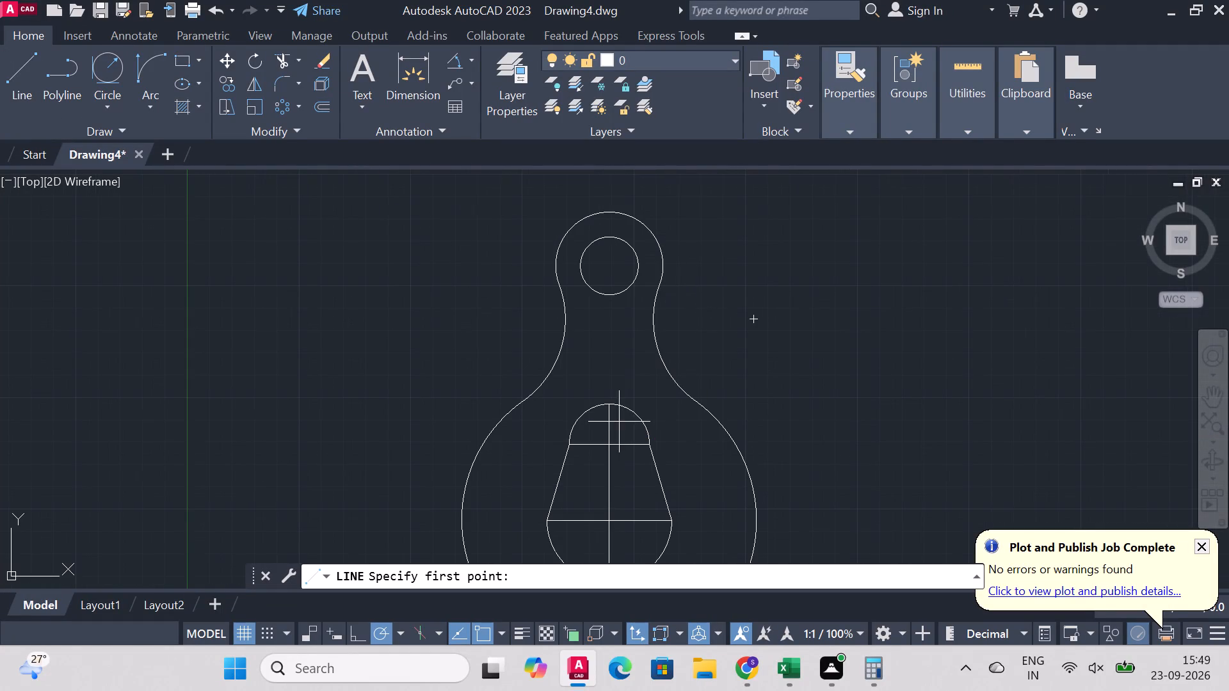
click(609, 407)
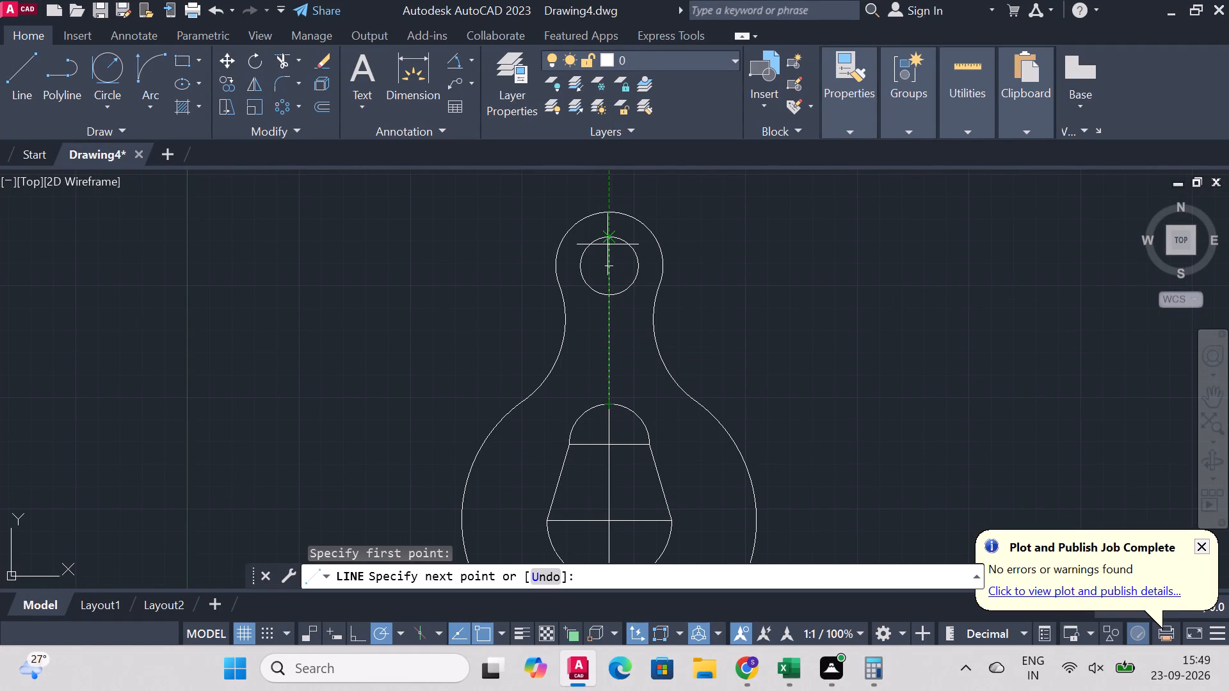
click(605, 210)
right_click(605, 210)
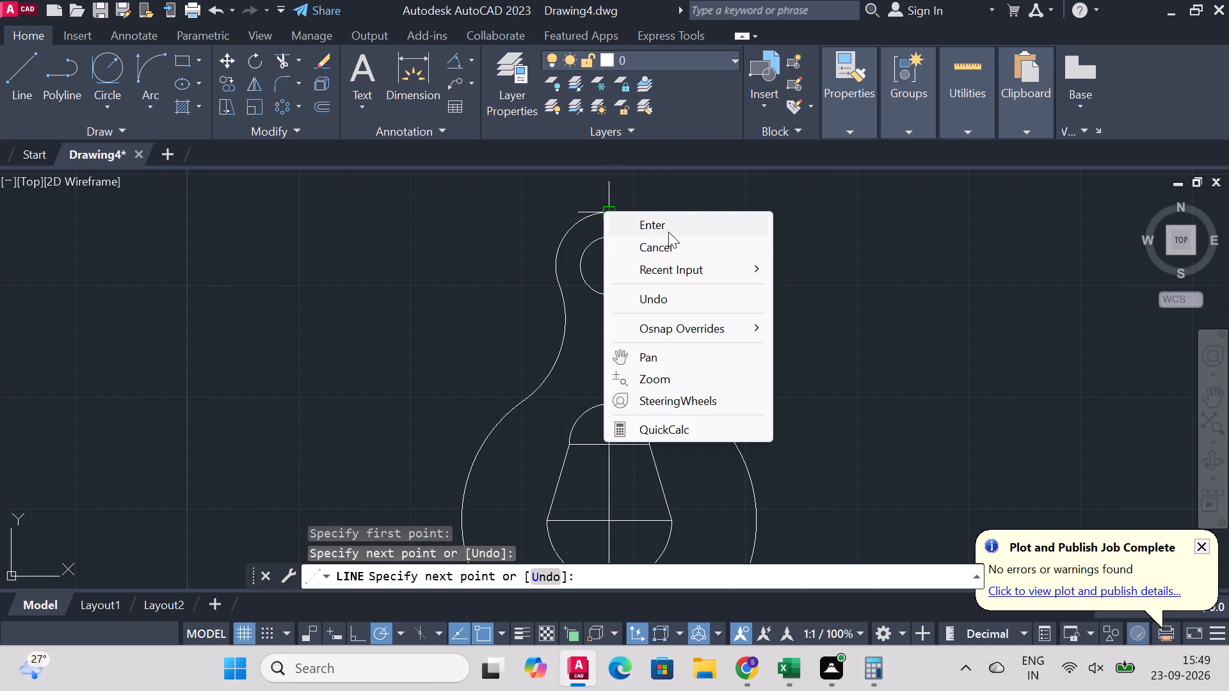
click(668, 230)
Draw a horizontal centreline through the upper hole as two lines from its centre, extending past the boss on both sides.
right_click(728, 293)
click(780, 261)
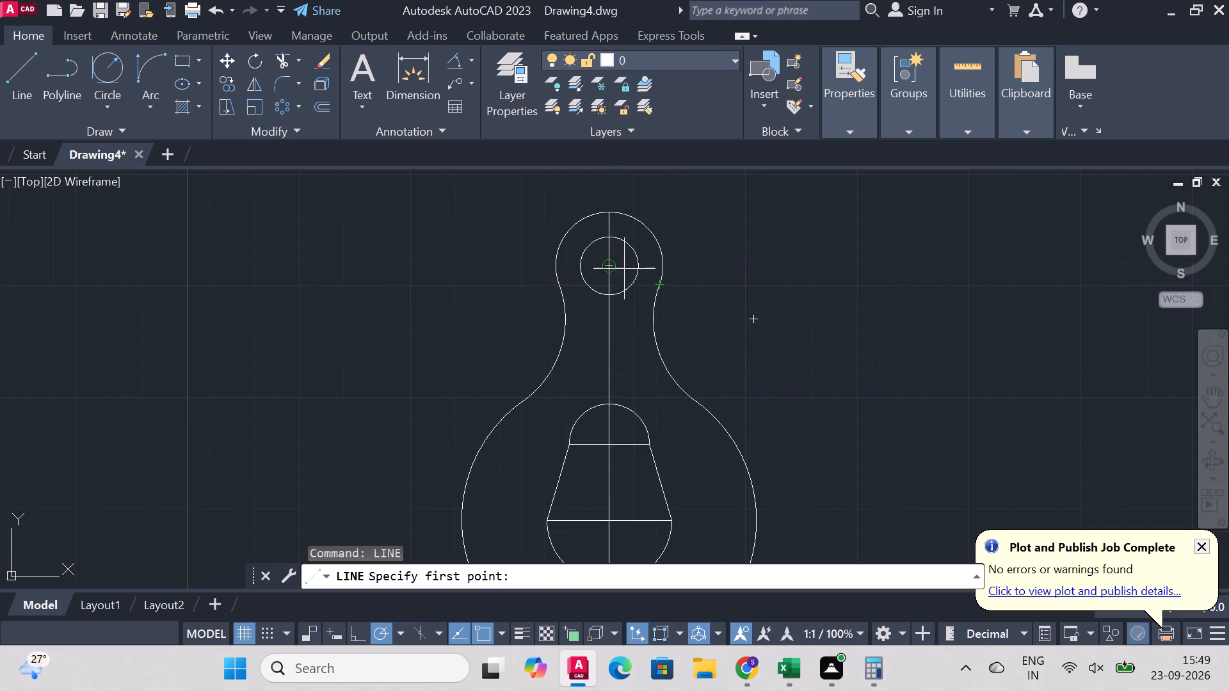
click(613, 269)
click(528, 269)
right_click(528, 268)
click(625, 283)
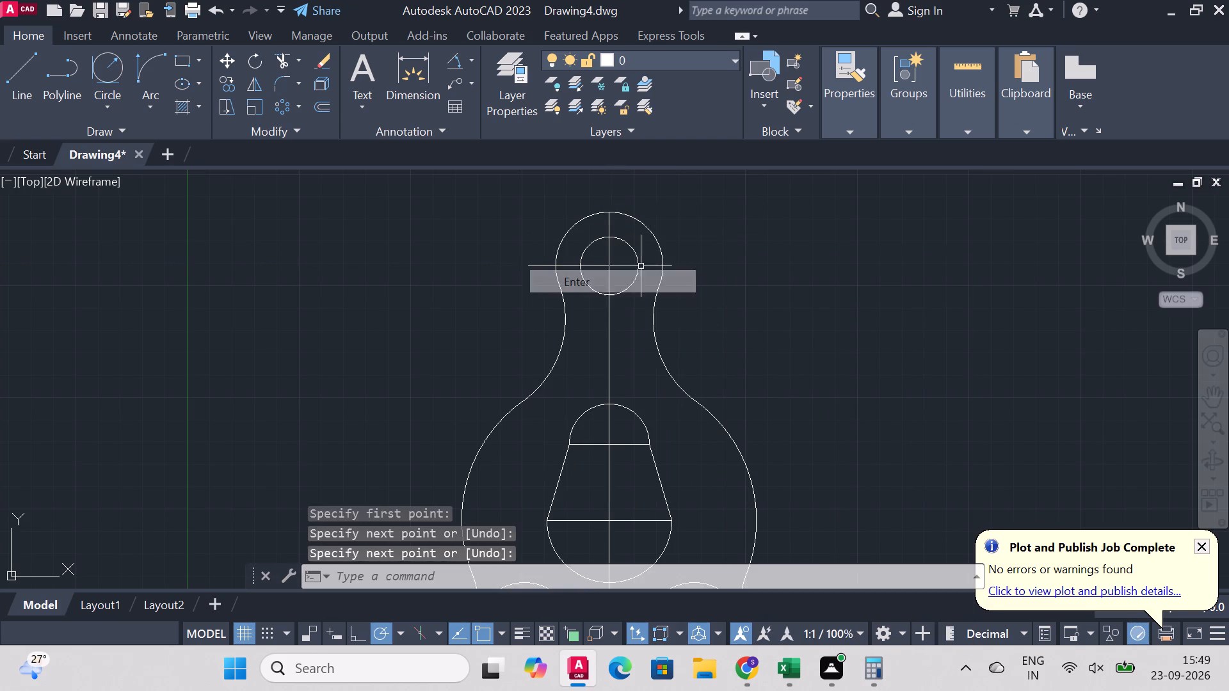
right_drag(750, 269, 750, 278)
click(795, 270)
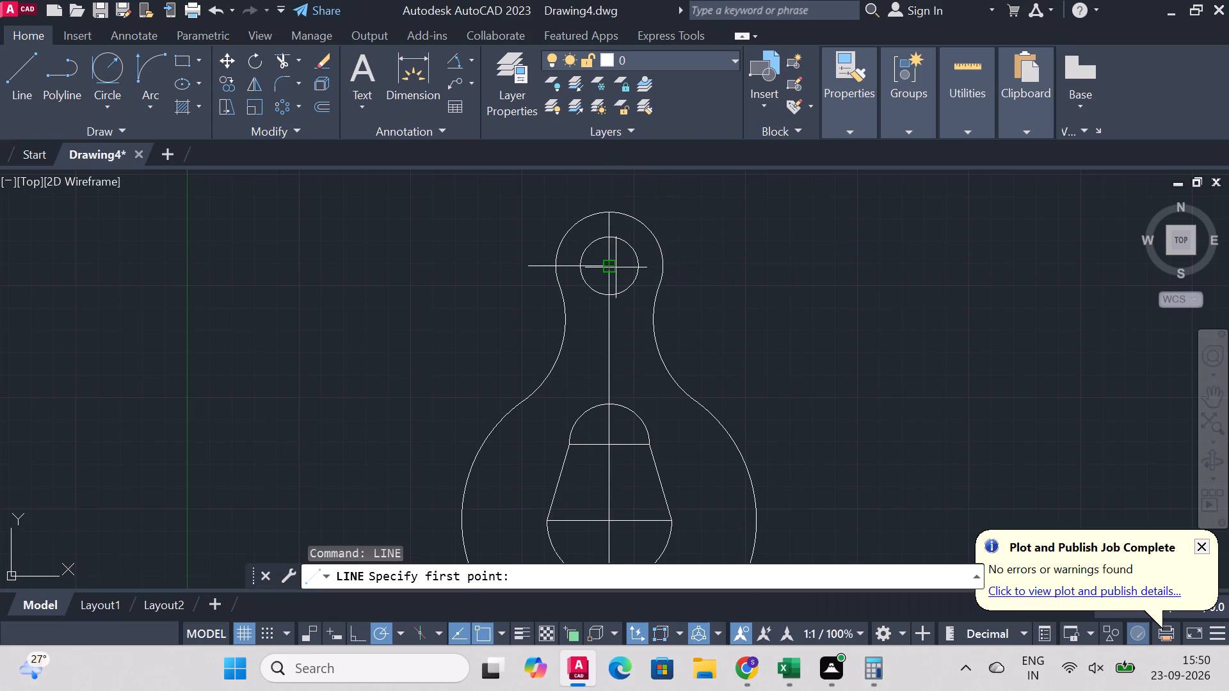
click(613, 267)
click(724, 264)
right_click(724, 264)
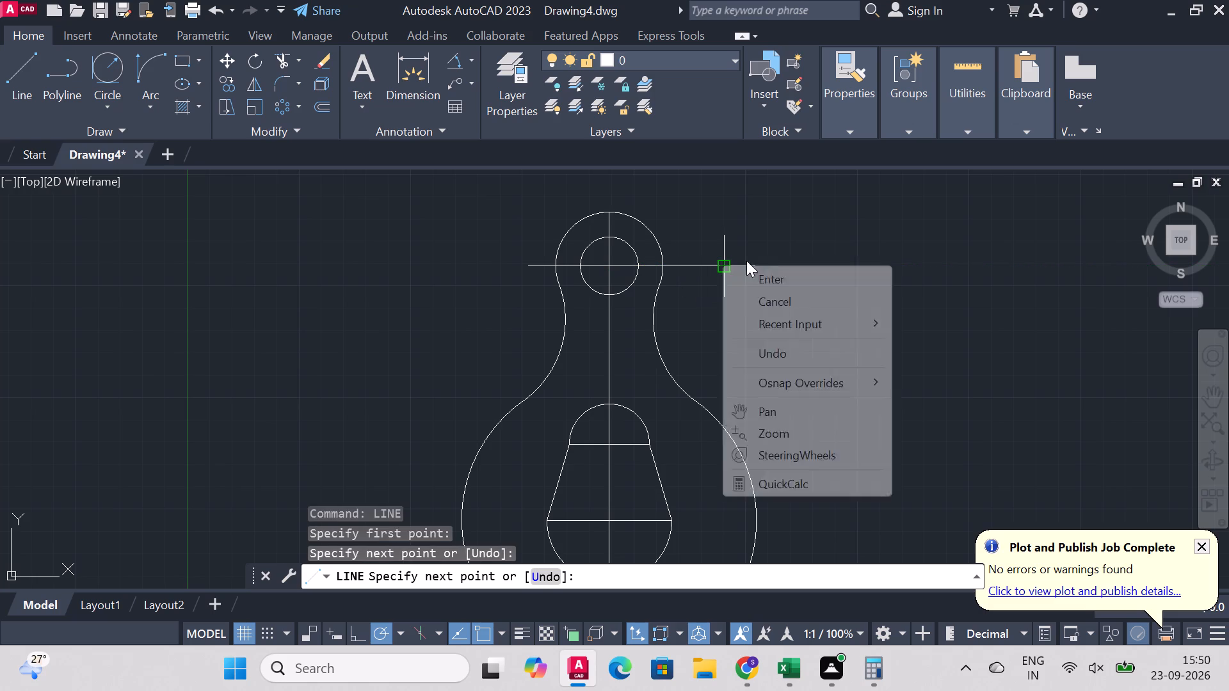
click(776, 282)
Dimension the vertical distance from the cutout's lower arc centre to the lower holes' centre level, placed outside the bracket's right side.
scroll(702, 335, down, 3)
scroll(669, 428, up, 2)
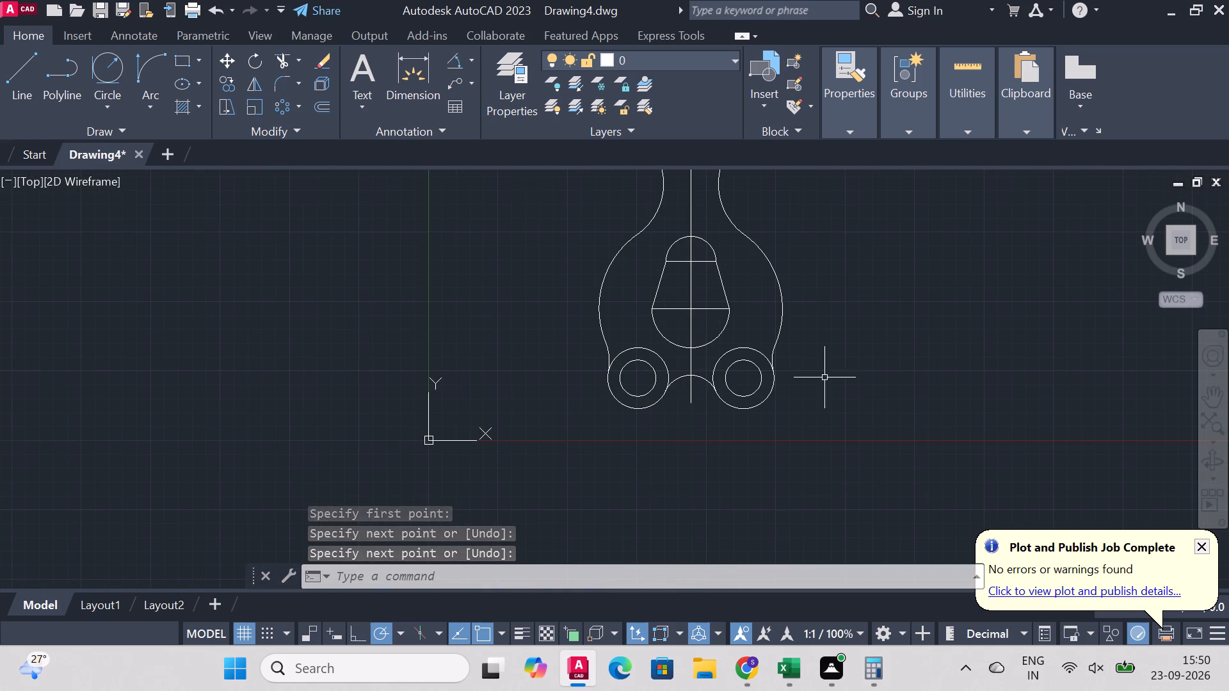
scroll(862, 368, down, 2)
scroll(863, 244, up, 2)
scroll(868, 310, down, 2)
scroll(921, 375, up, 1)
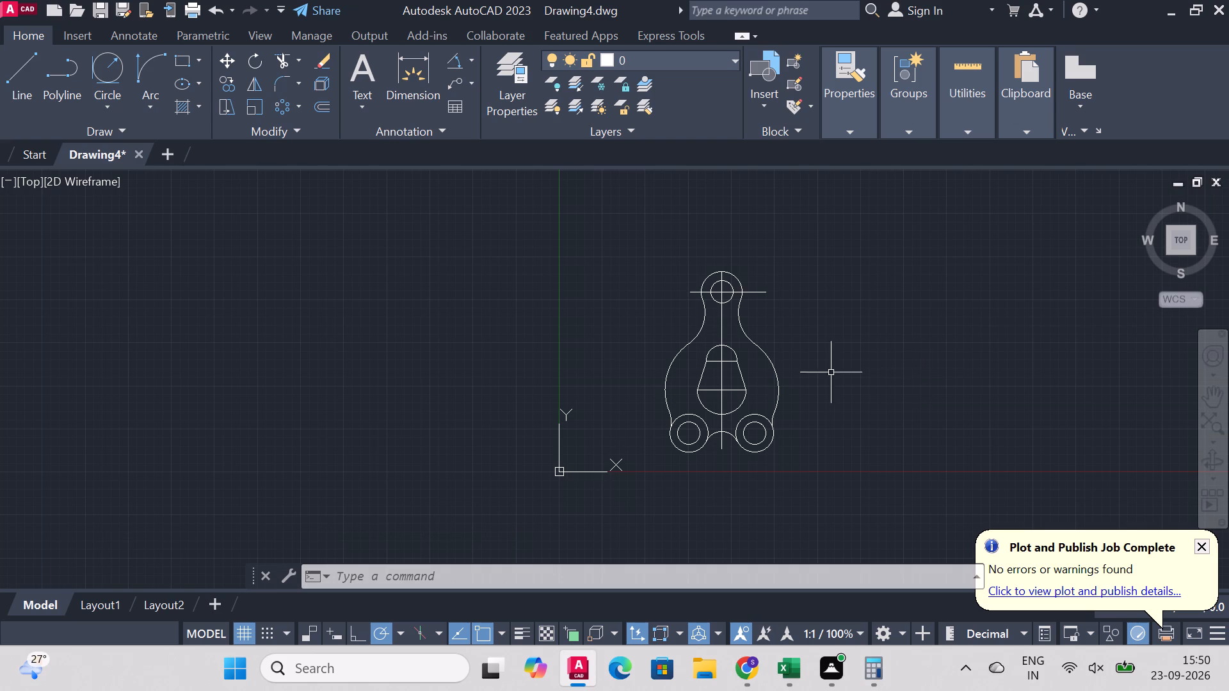
click(414, 70)
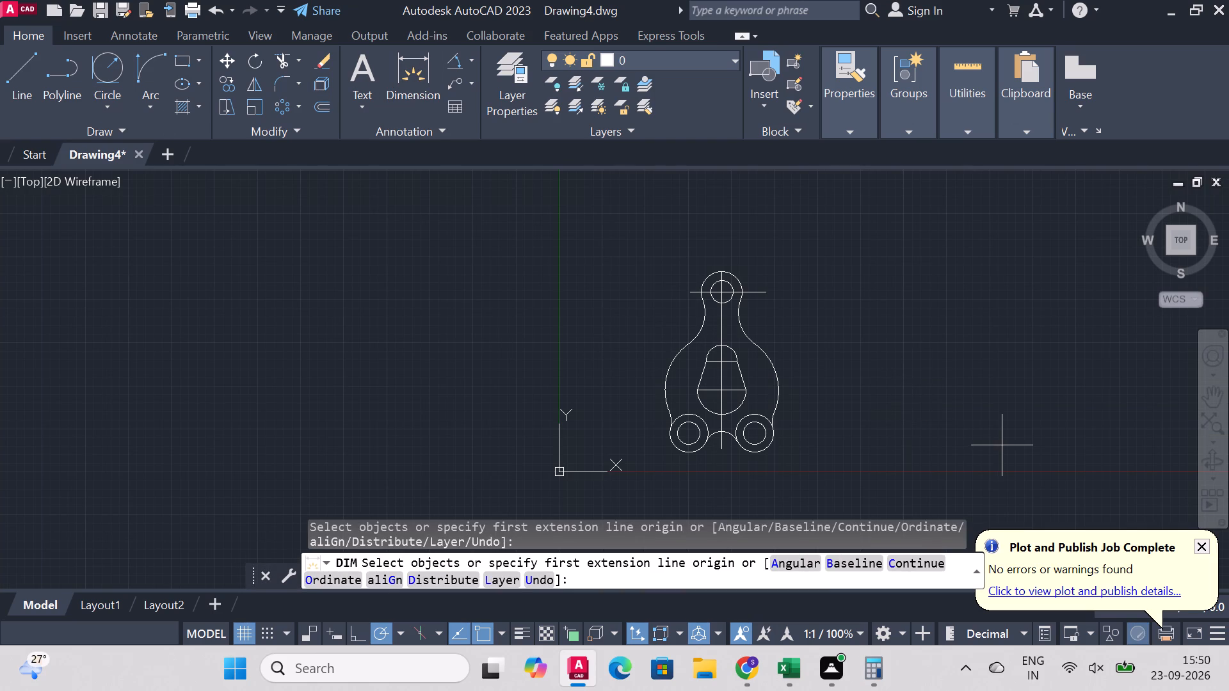
scroll(979, 484, up, 2)
scroll(399, 390, down, 2)
scroll(233, 337, up, 2)
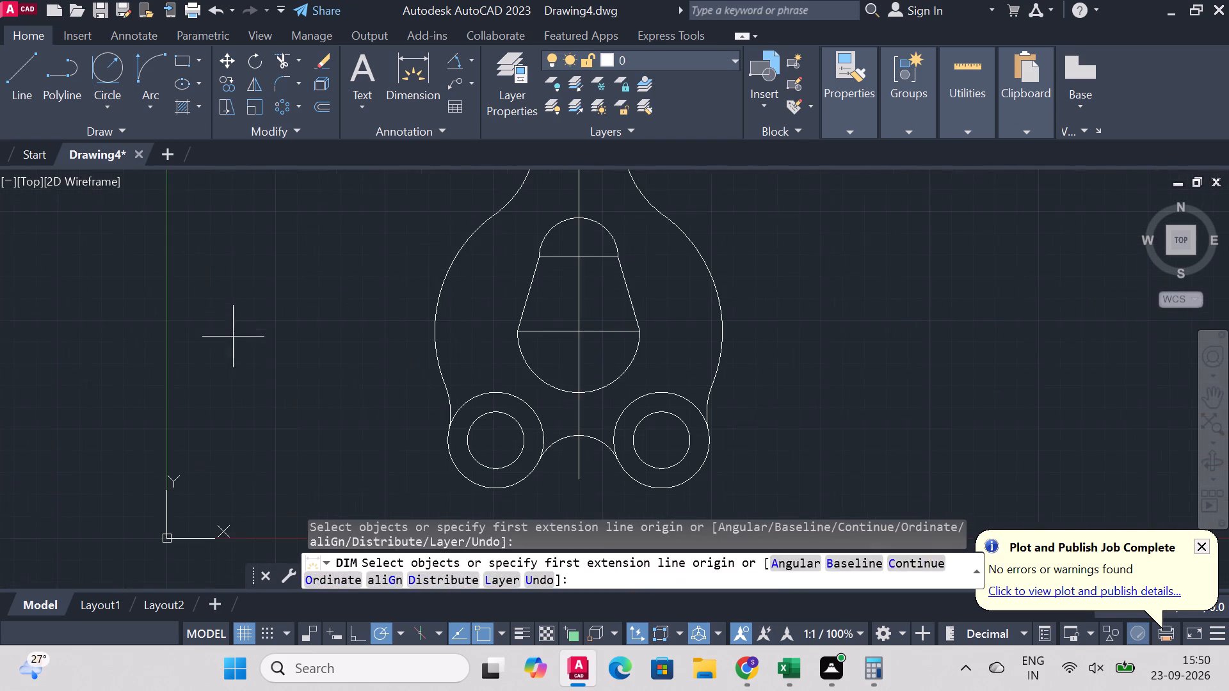
click(579, 328)
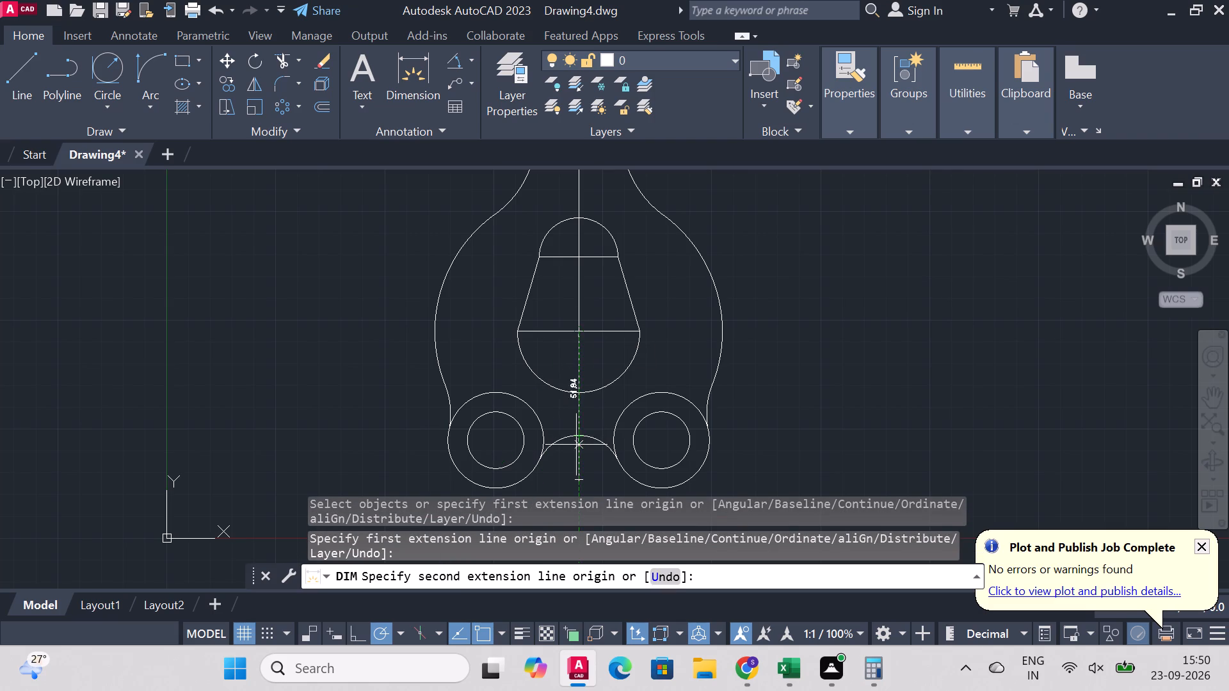
click(581, 443)
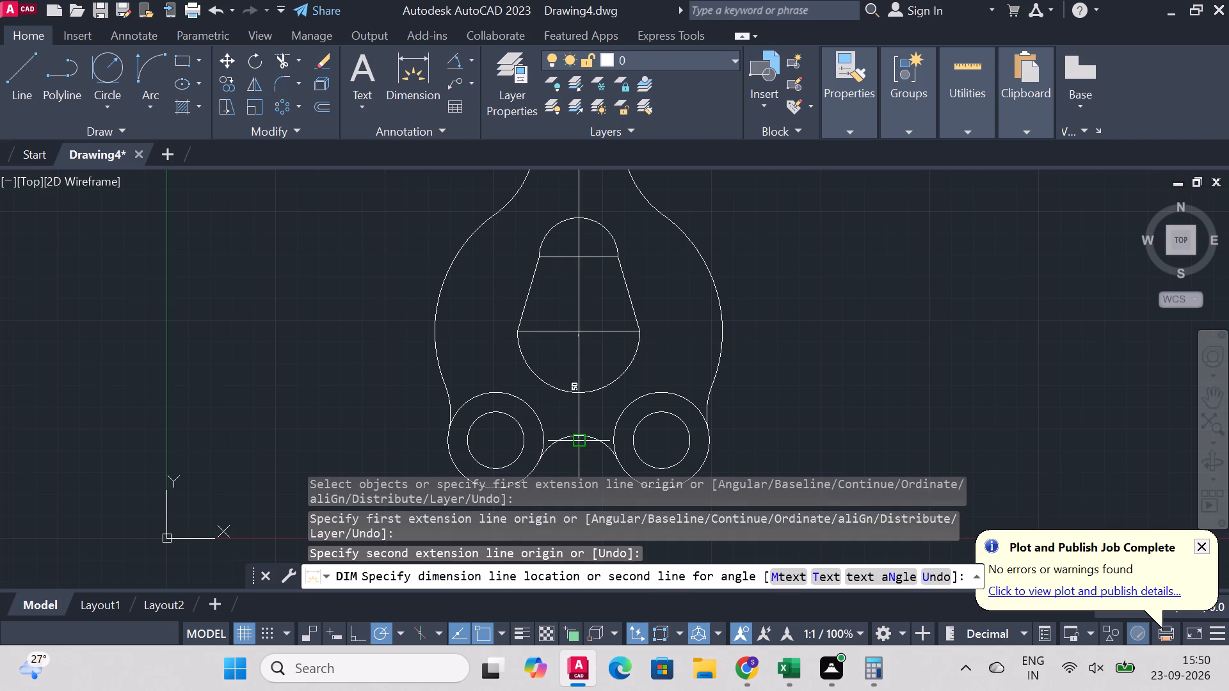
click(786, 438)
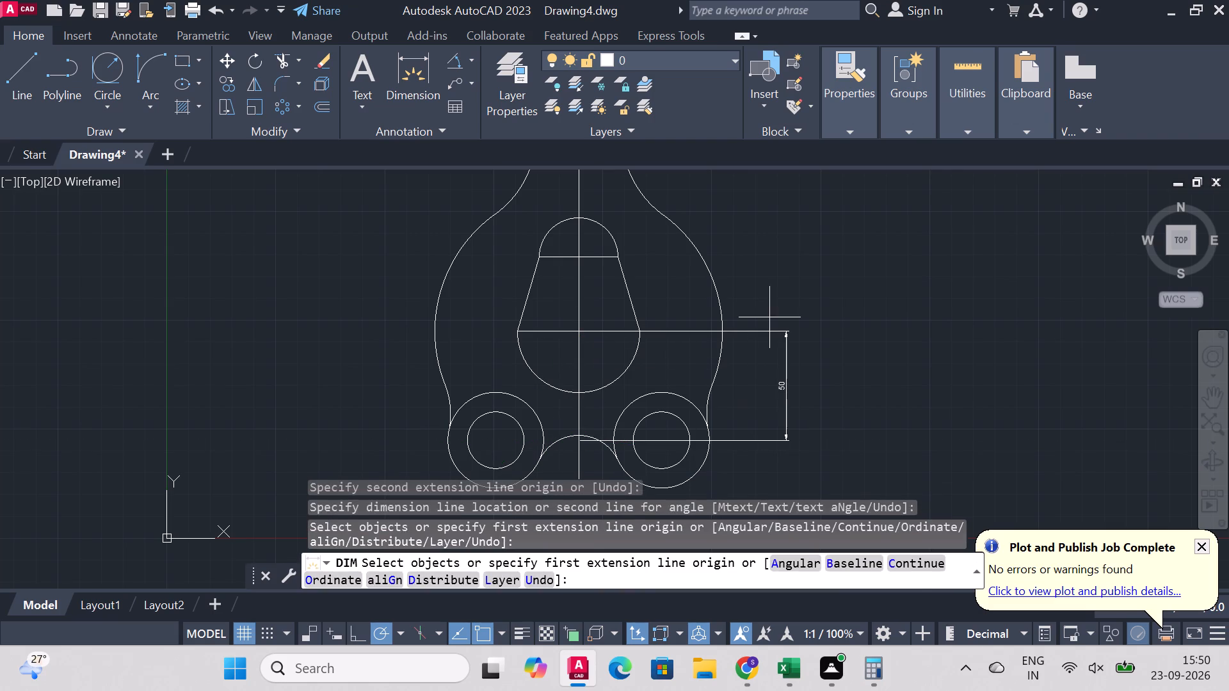
right_click(814, 282)
click(856, 276)
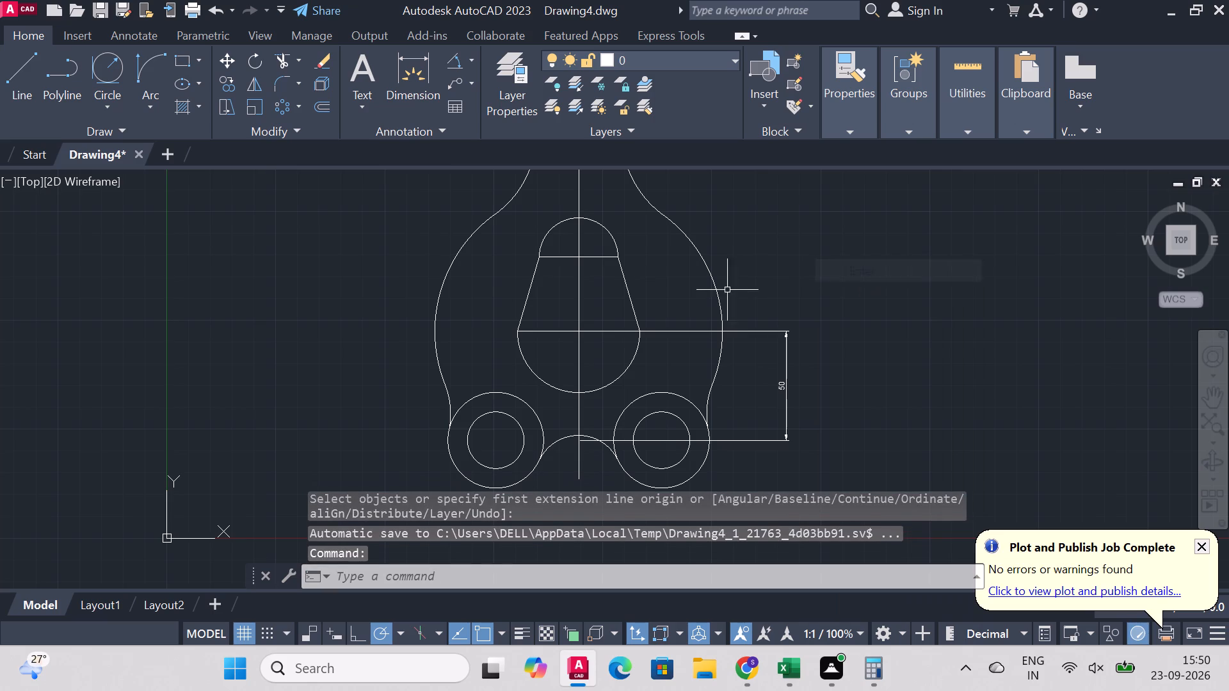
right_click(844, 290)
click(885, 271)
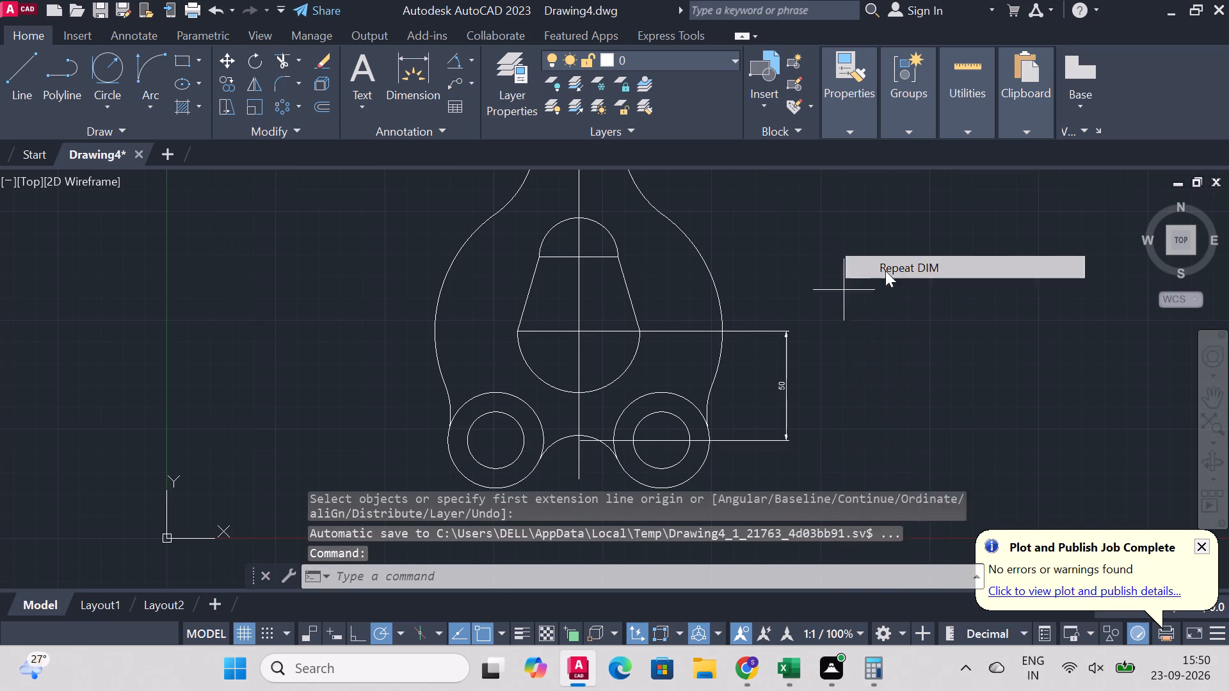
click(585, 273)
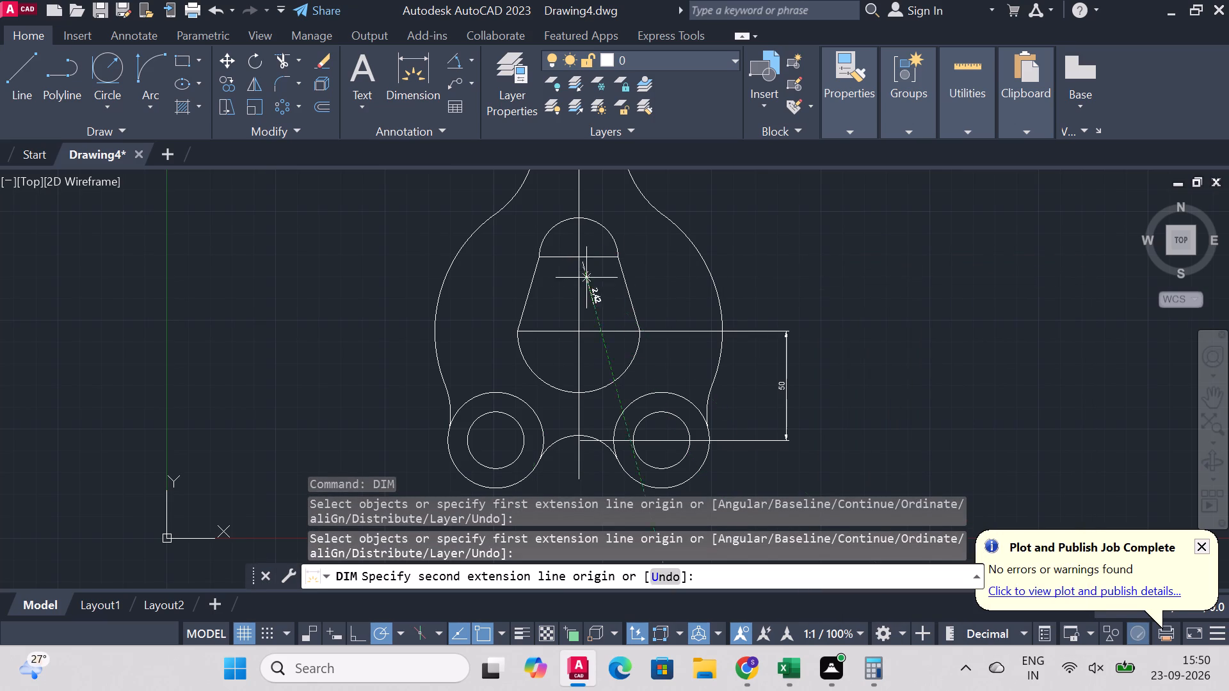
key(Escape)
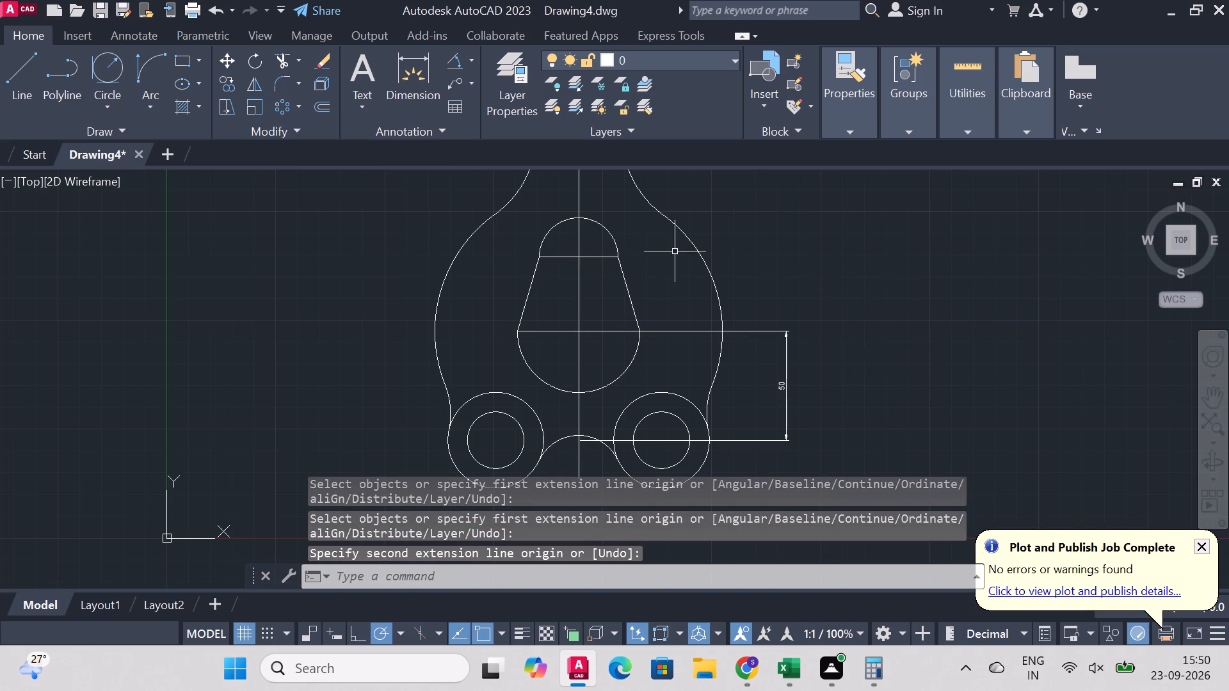
Dimension the vertical distance between the cutout's upper and lower arc centres, in line above the existing 50 dimension.
right_click(735, 234)
click(782, 244)
click(579, 253)
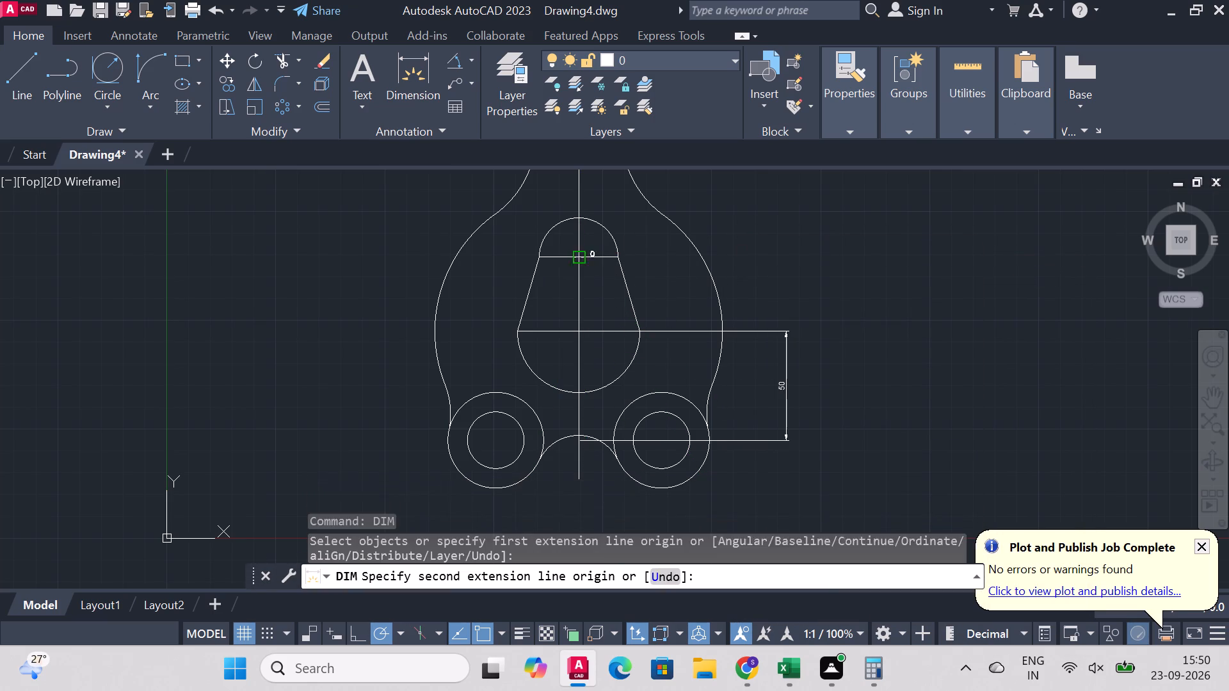
click(581, 333)
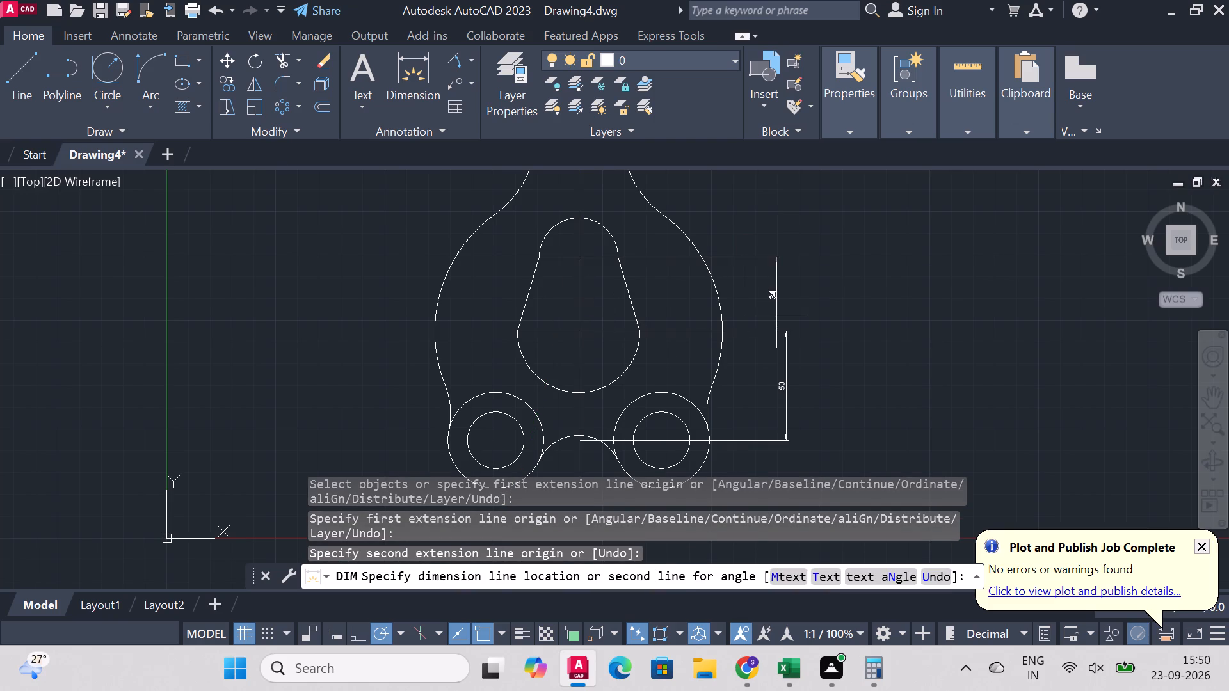
click(785, 317)
right_click(864, 267)
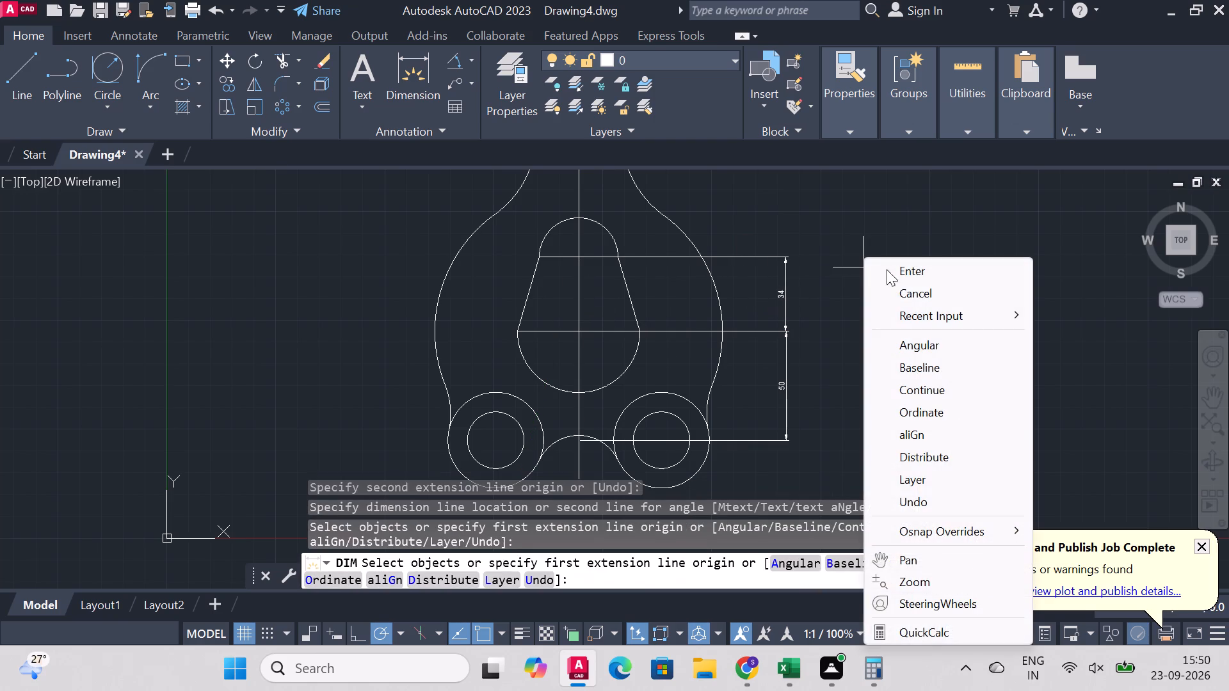
click(903, 272)
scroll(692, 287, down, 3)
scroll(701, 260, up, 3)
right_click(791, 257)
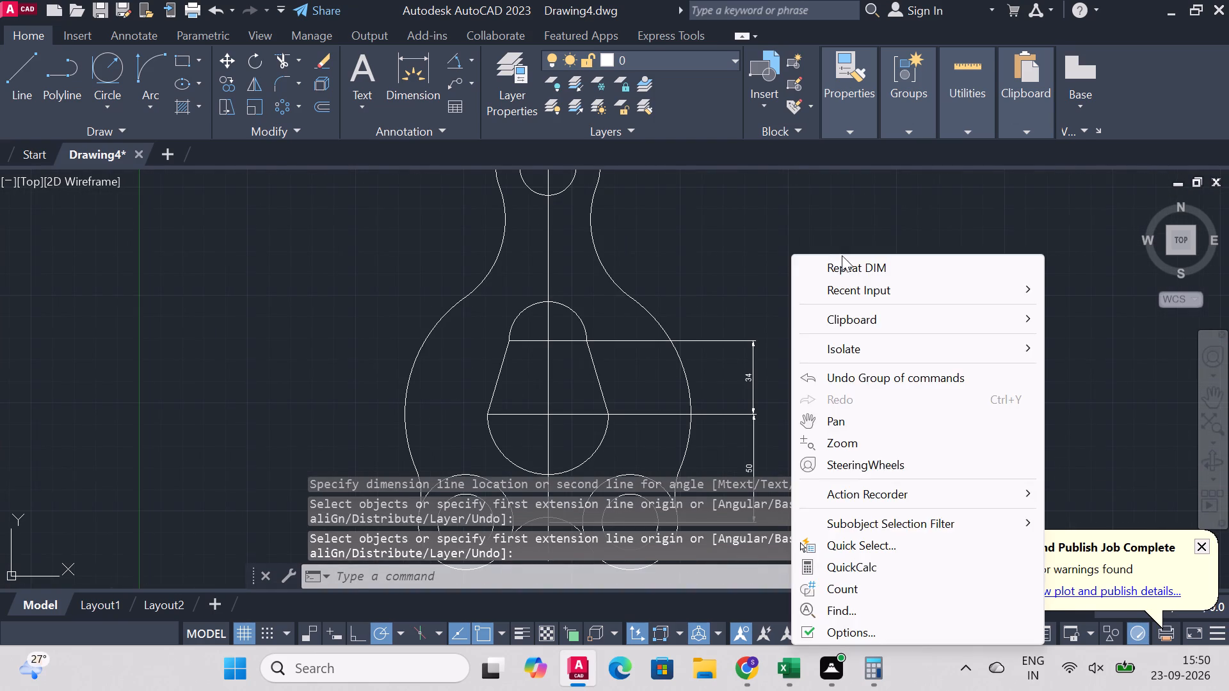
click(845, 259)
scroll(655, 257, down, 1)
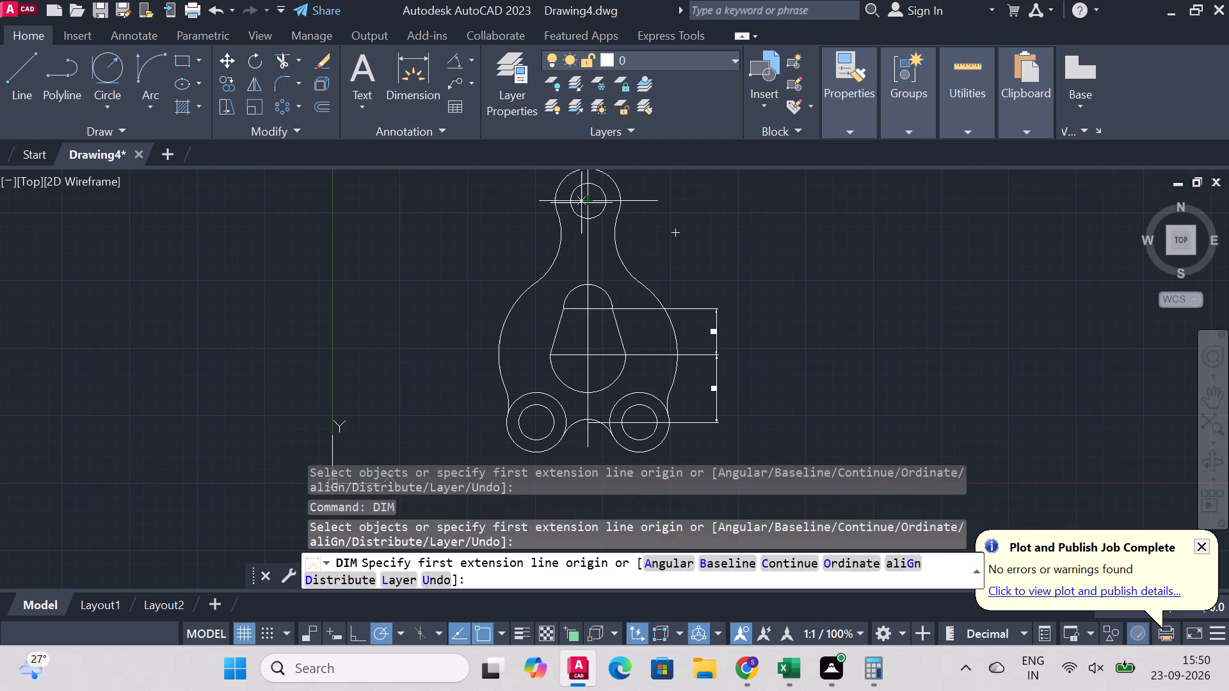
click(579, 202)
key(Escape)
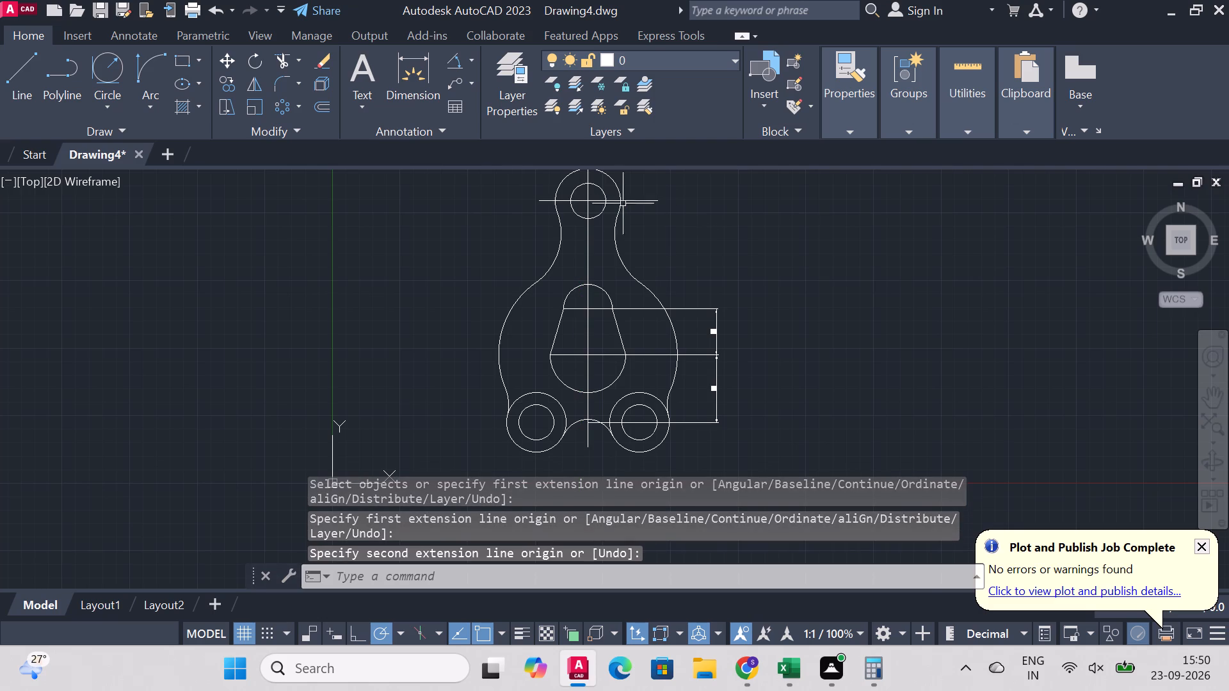
Dimension the vertical distance from the upper hole's centre to the cutout's upper arc centre, in line with the 34 dimension.
right_click(685, 230)
click(716, 237)
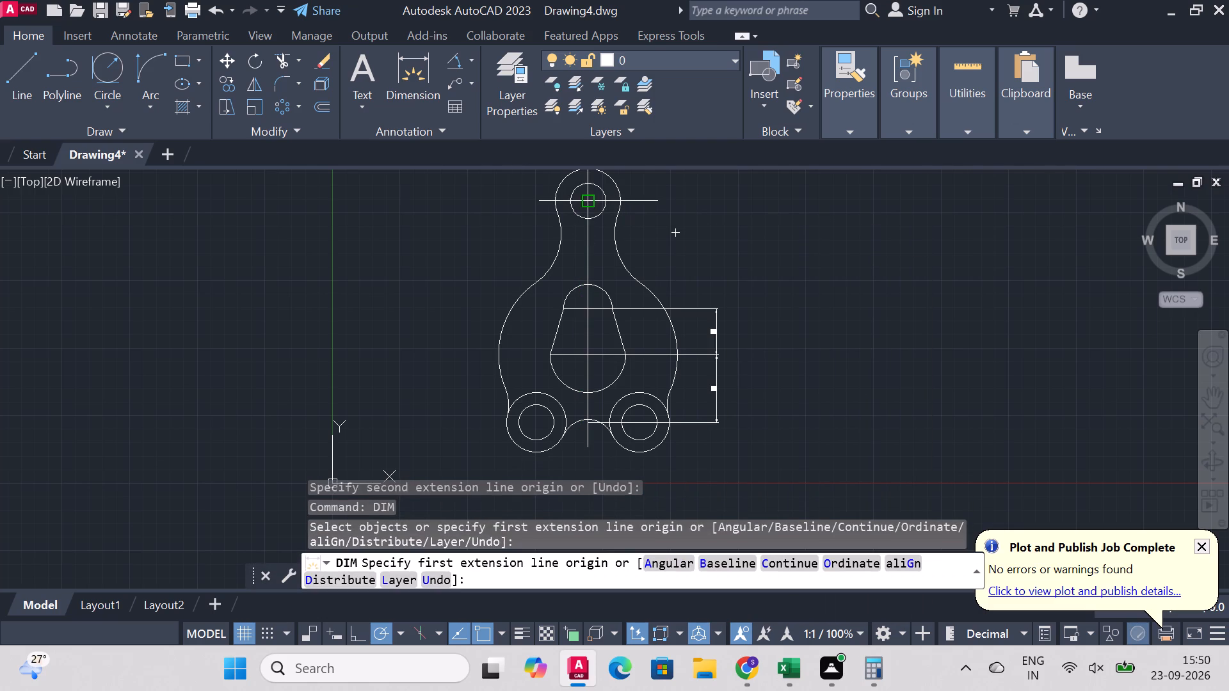
click(590, 202)
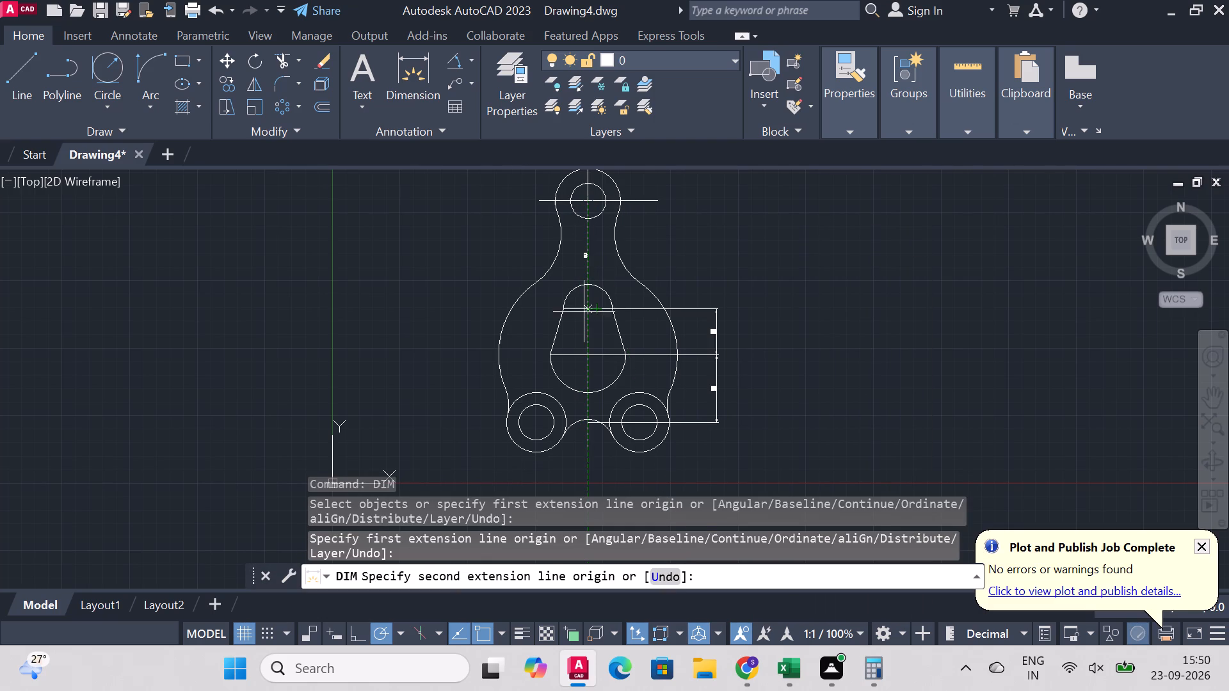
scroll(584, 307, up, 2)
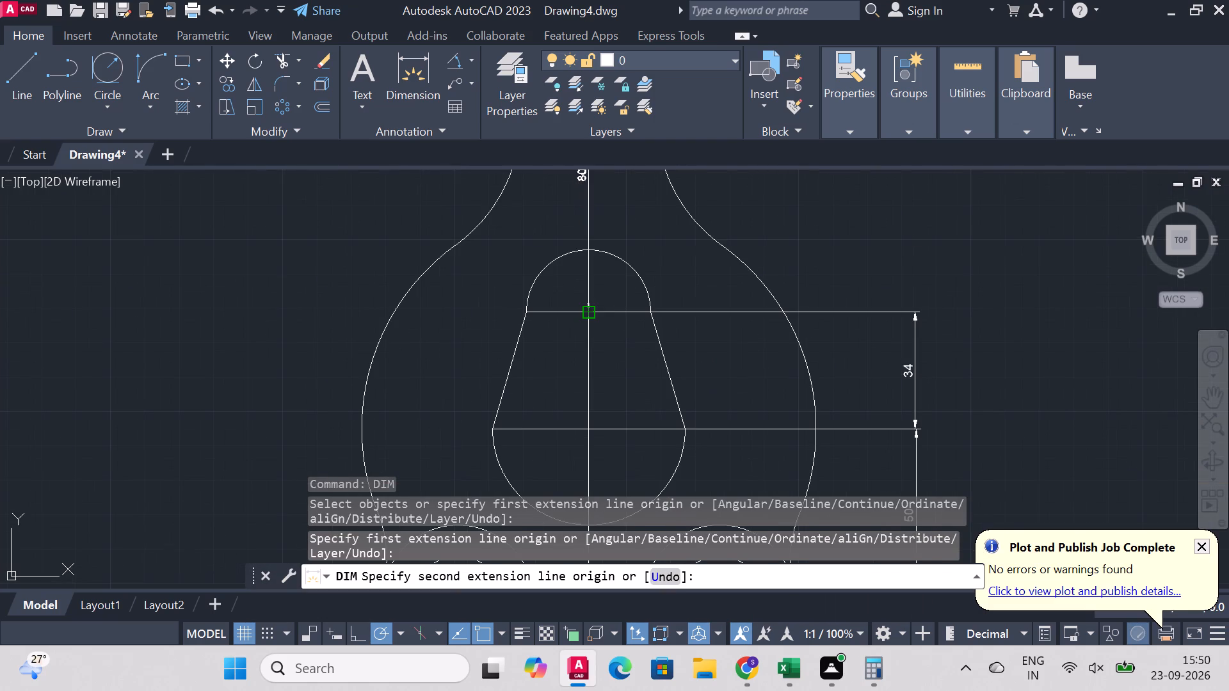
click(584, 312)
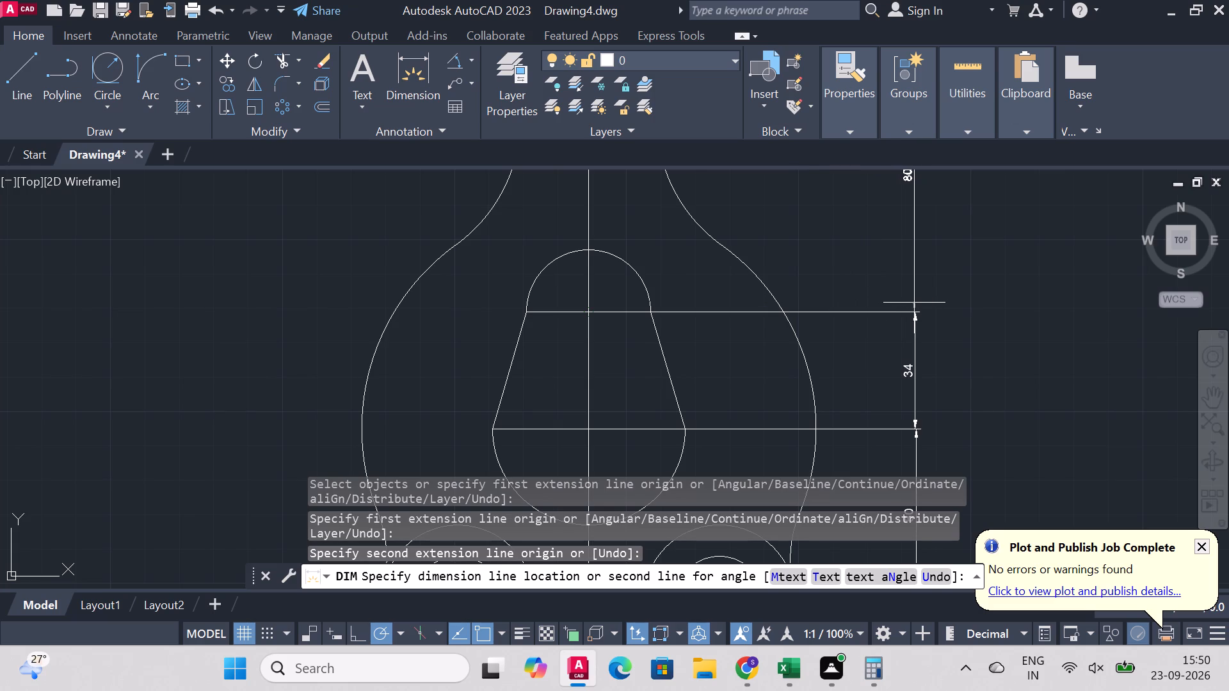
click(914, 303)
Add radius dimensions to the cutout's lower arc and the bracket's large right-hand outer arc, with their text outside the arcs.
scroll(970, 319, down, 1)
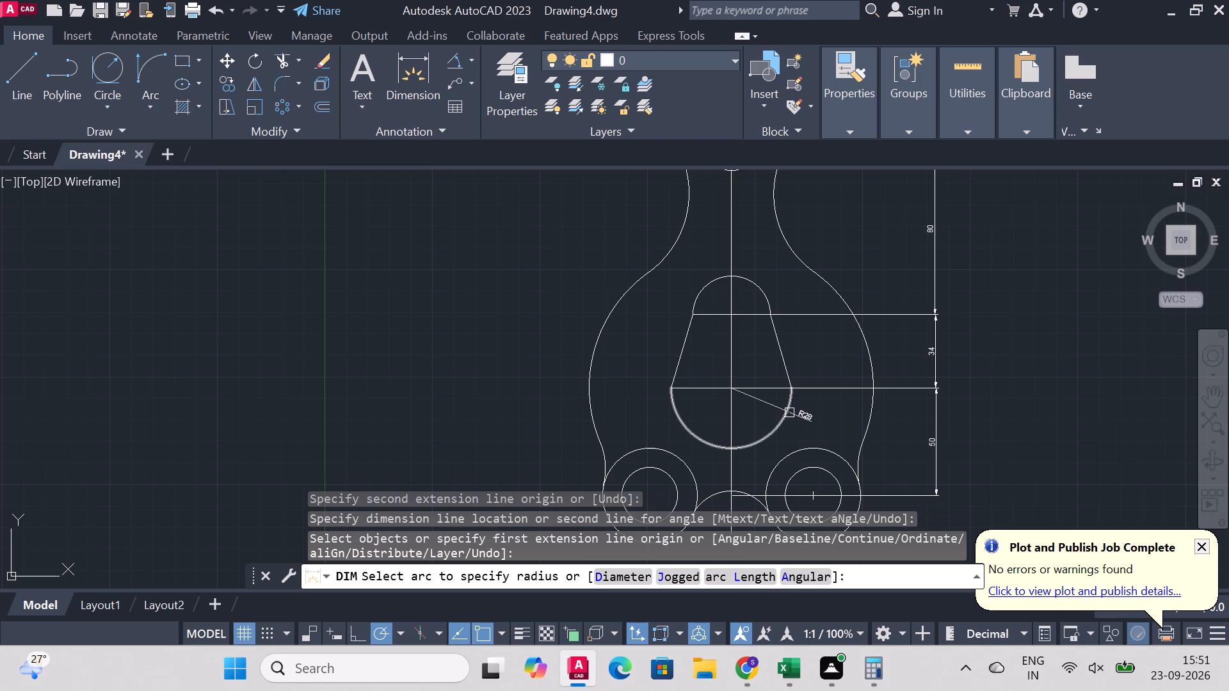
scroll(789, 413, up, 1)
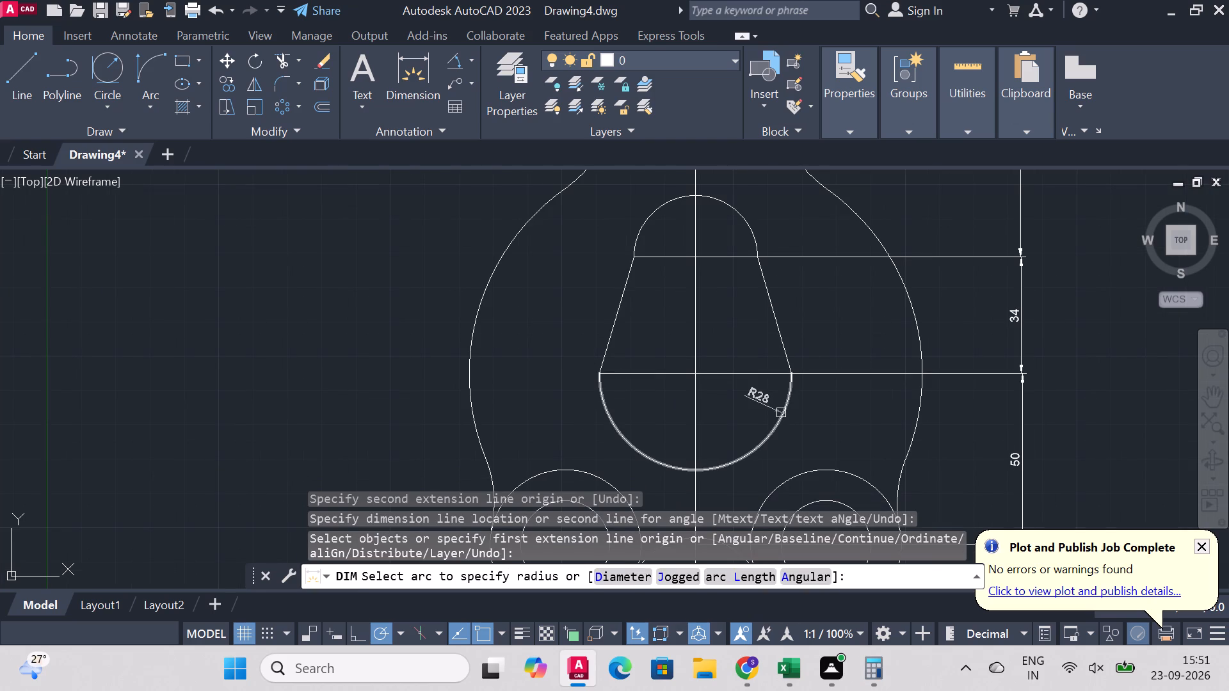
click(781, 413)
click(810, 427)
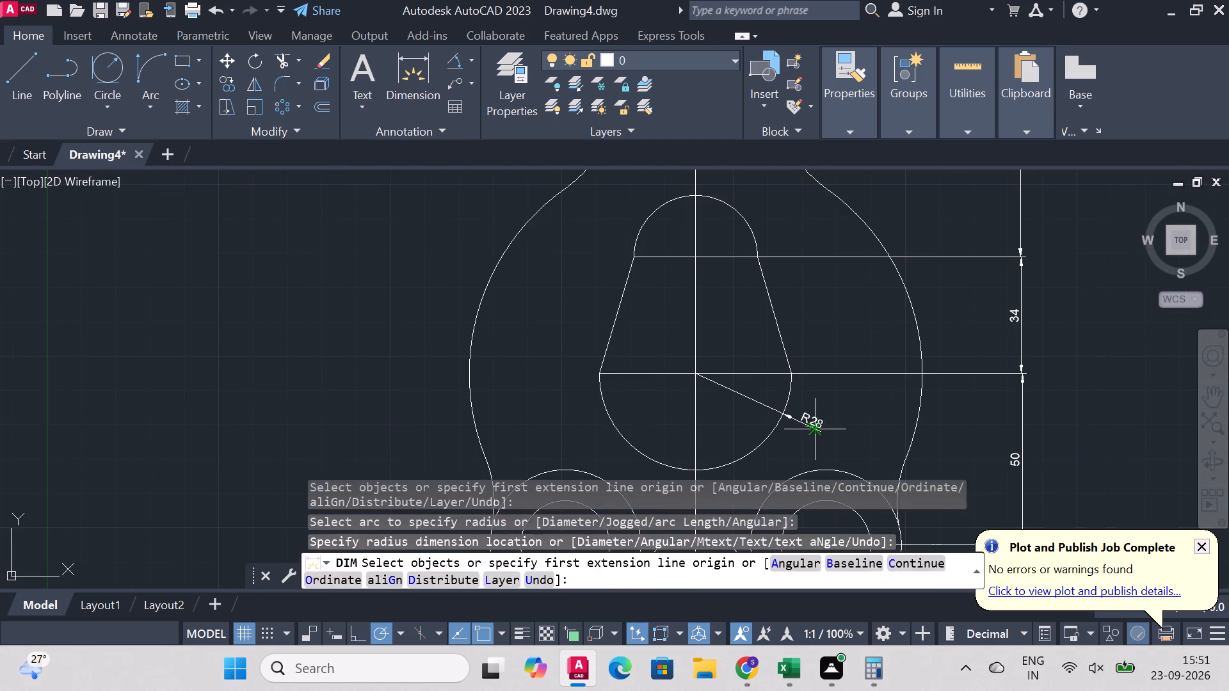
scroll(841, 312, down, 3)
scroll(845, 274, up, 2)
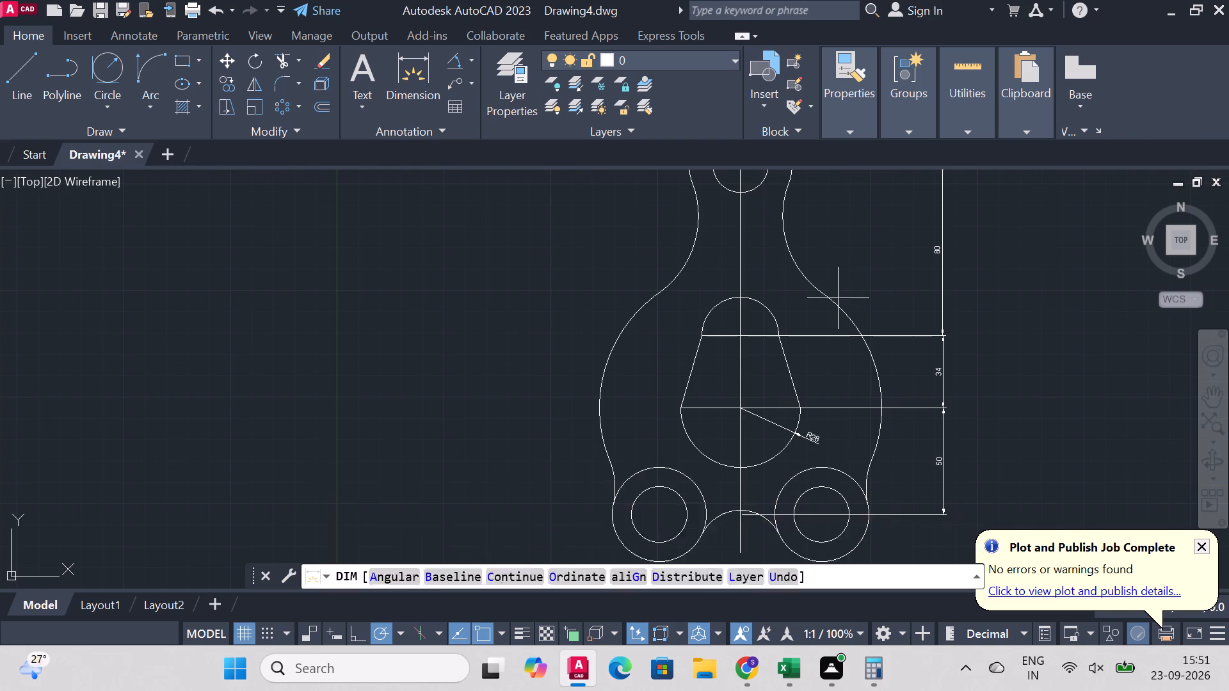
click(853, 315)
click(866, 292)
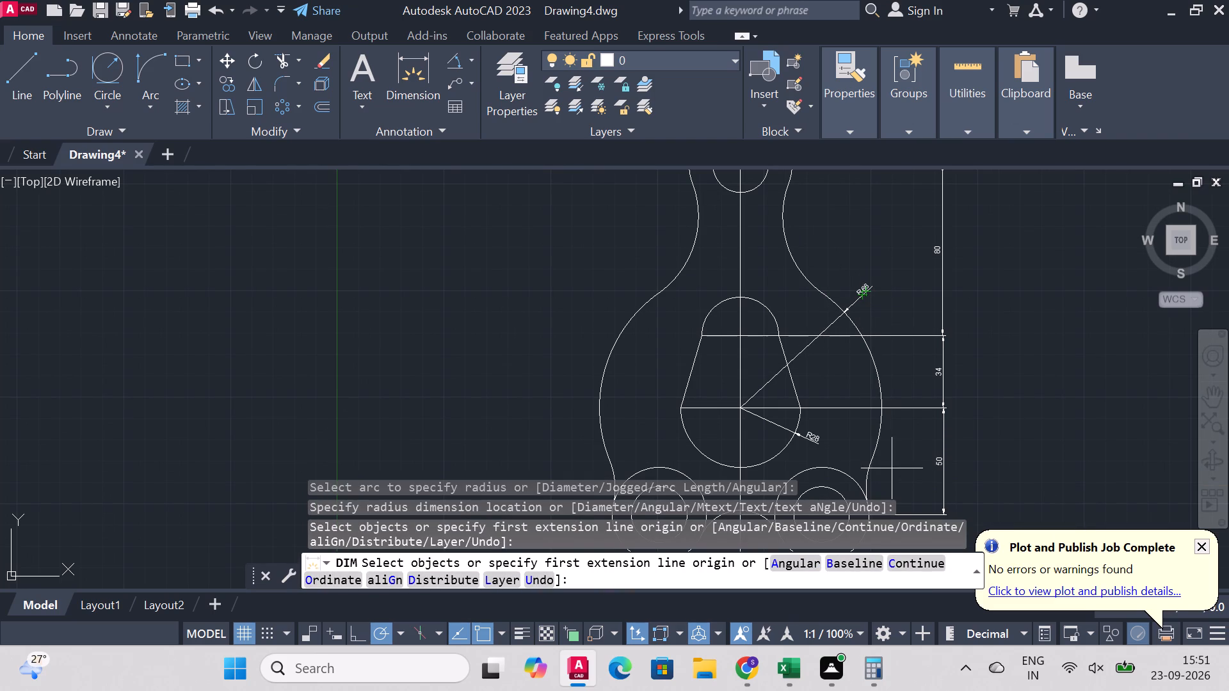
Add a radius dimension to the small blend arc above the lower right boss, with its text inside the bracket.
scroll(909, 475, up, 3)
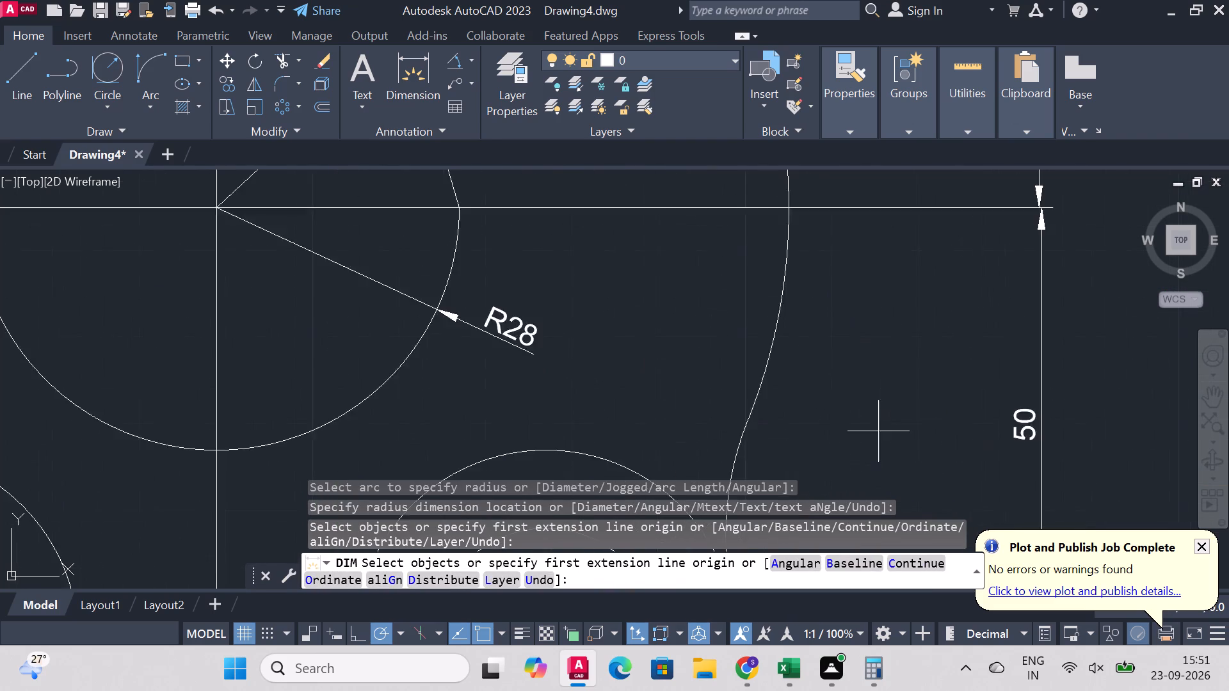
scroll(871, 413, down, 3)
scroll(876, 452, up, 2)
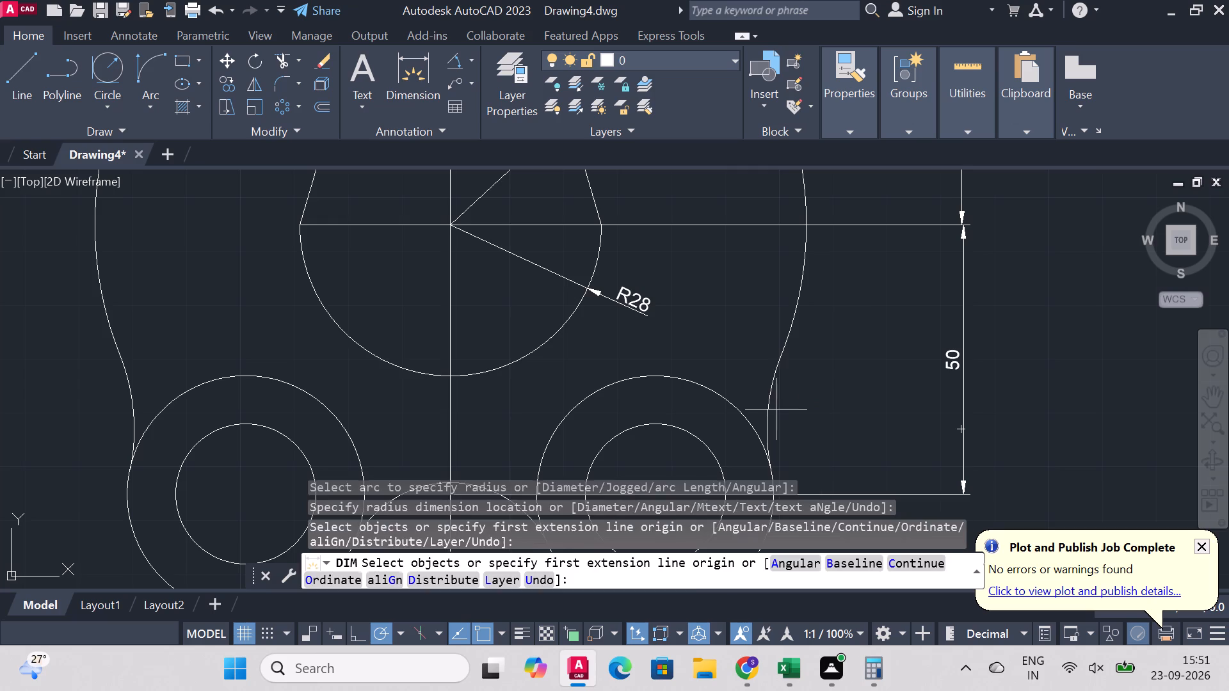
click(769, 397)
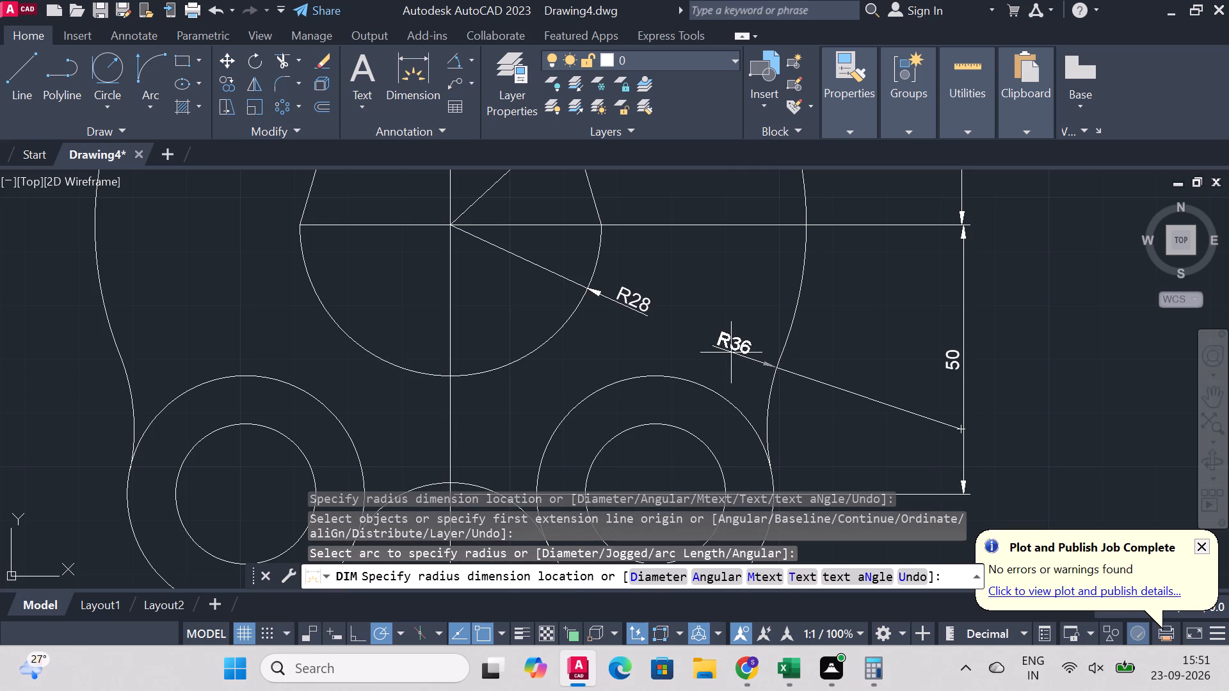
click(730, 354)
Add a radius dimension to the left neck blend arc, with its text outside the bracket.
scroll(861, 331, down, 1)
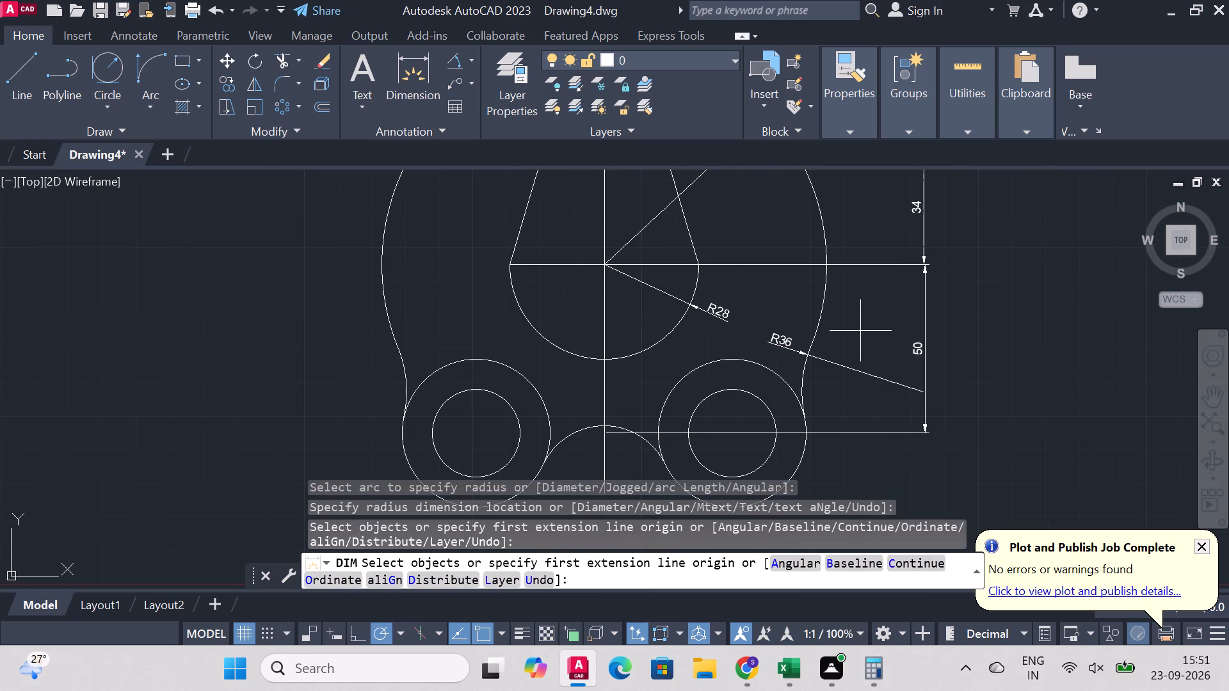
scroll(762, 335, down, 3)
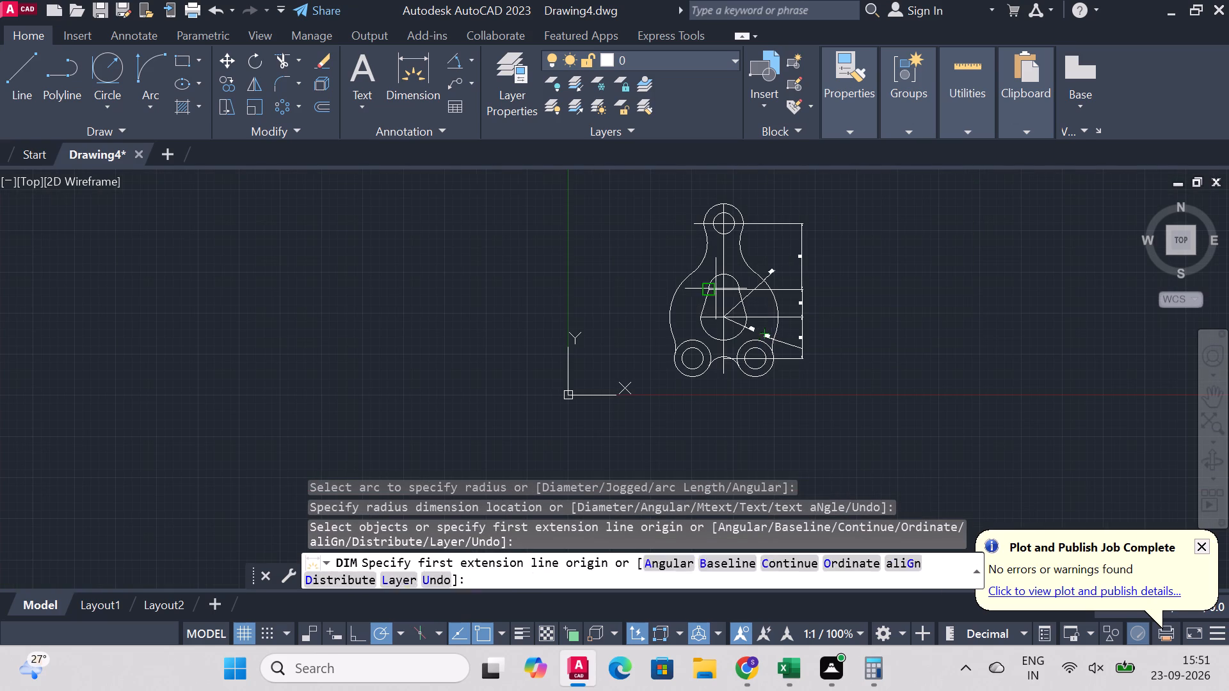
scroll(705, 275, up, 2)
scroll(738, 309, down, 2)
scroll(739, 269, up, 3)
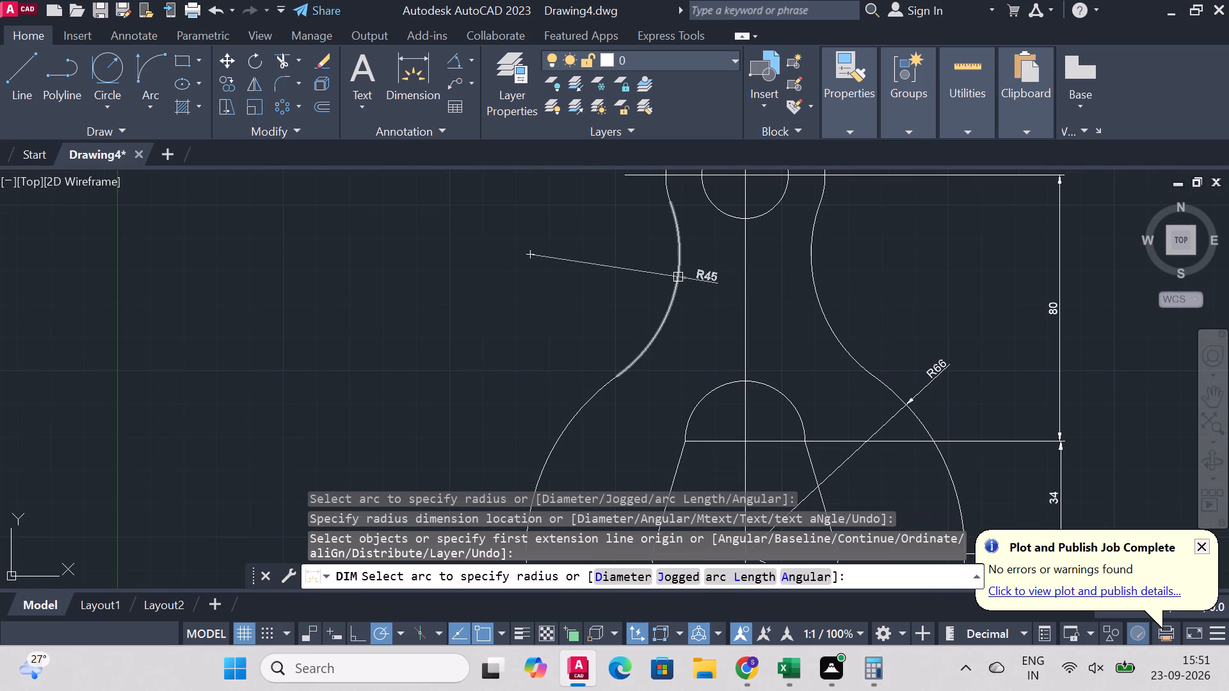
click(678, 277)
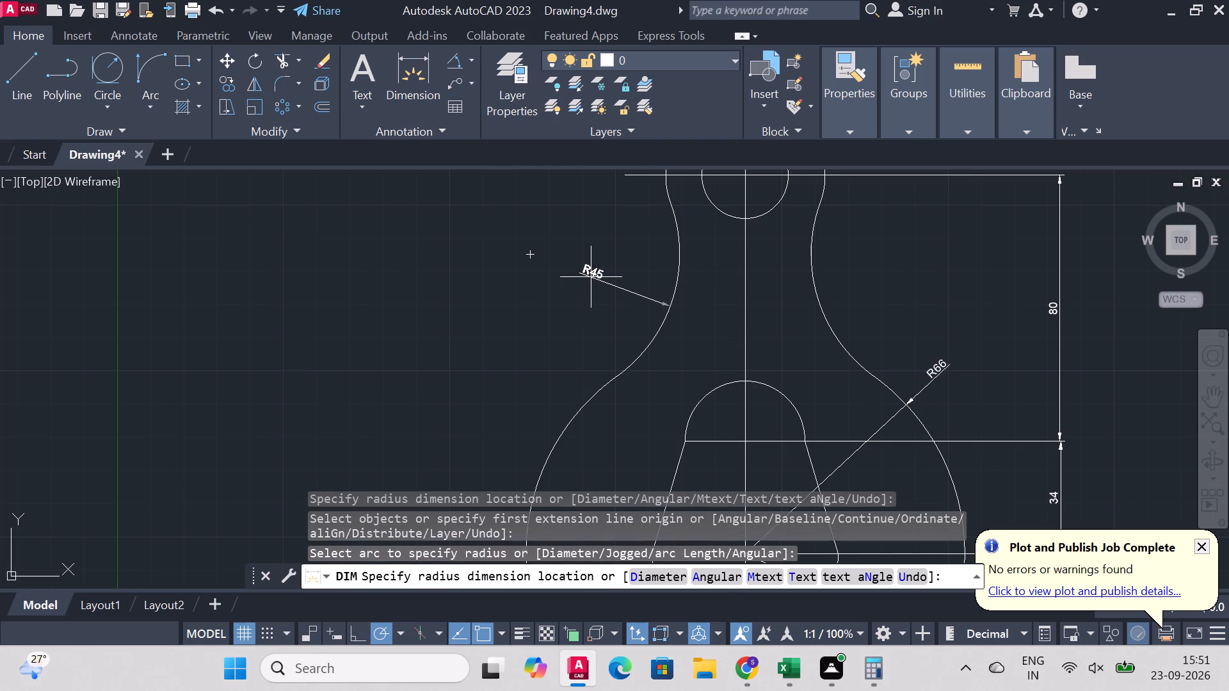
click(591, 275)
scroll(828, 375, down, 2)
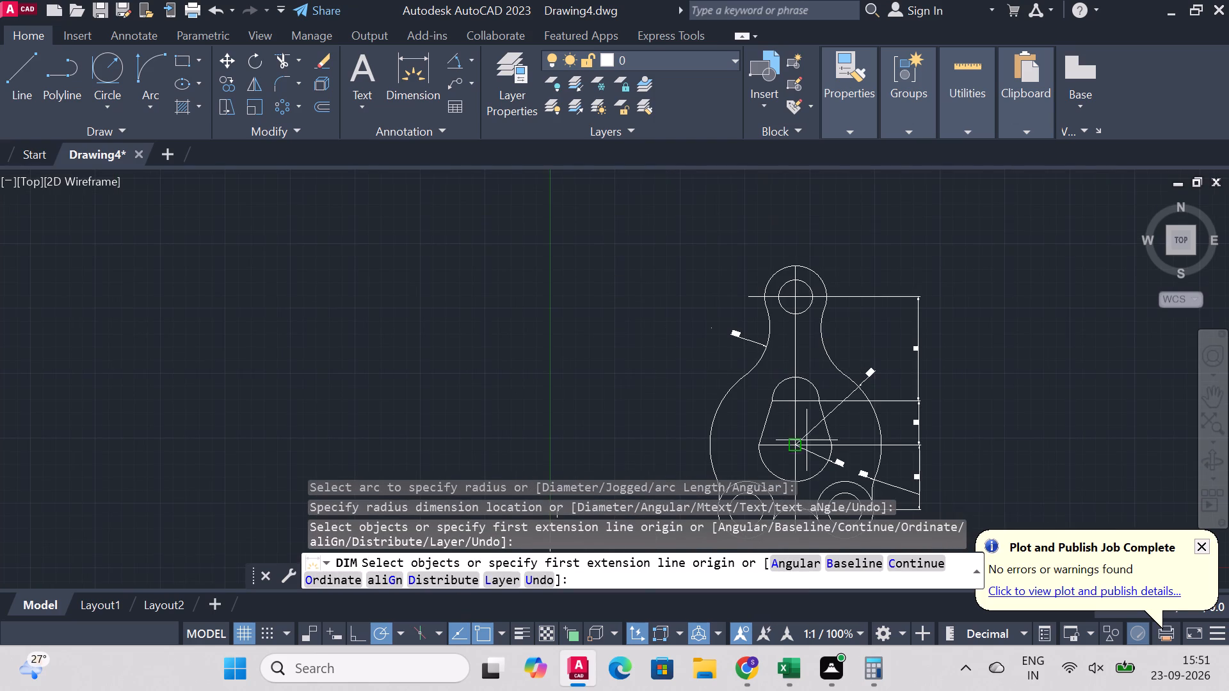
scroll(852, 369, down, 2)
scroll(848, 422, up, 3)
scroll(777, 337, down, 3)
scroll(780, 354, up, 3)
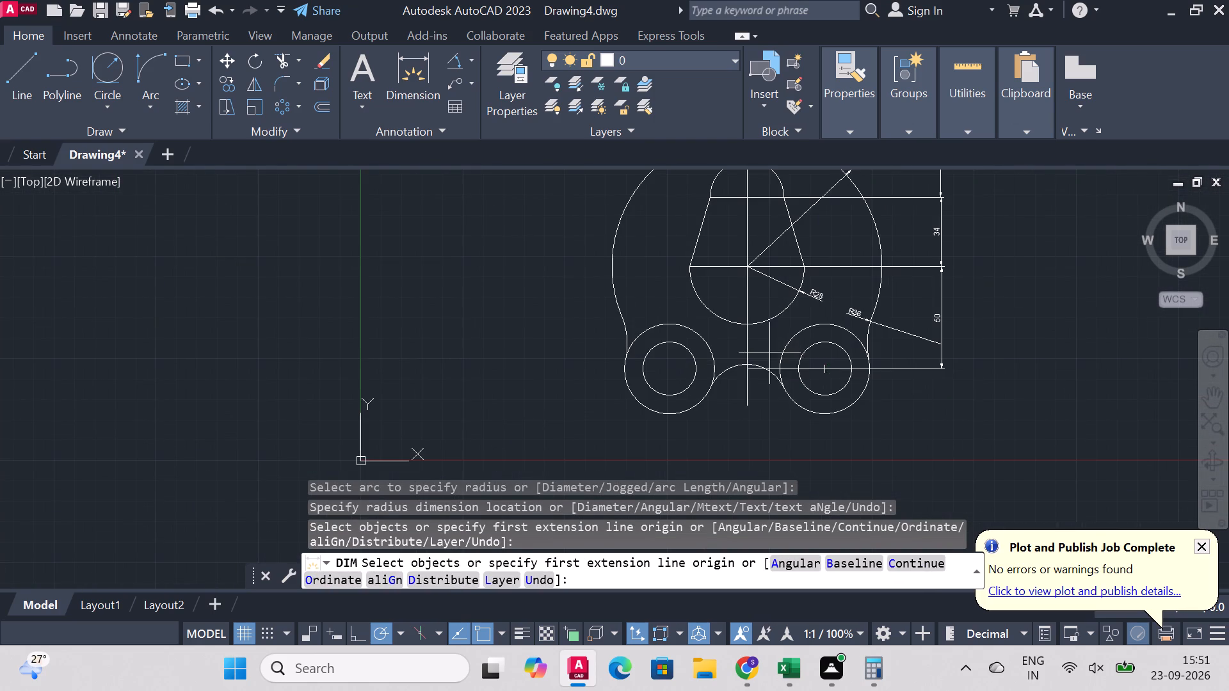
Trim the inner portions of both lower boss circles so the bosses merge into the bracket's outer profile.
scroll(773, 344, up, 1)
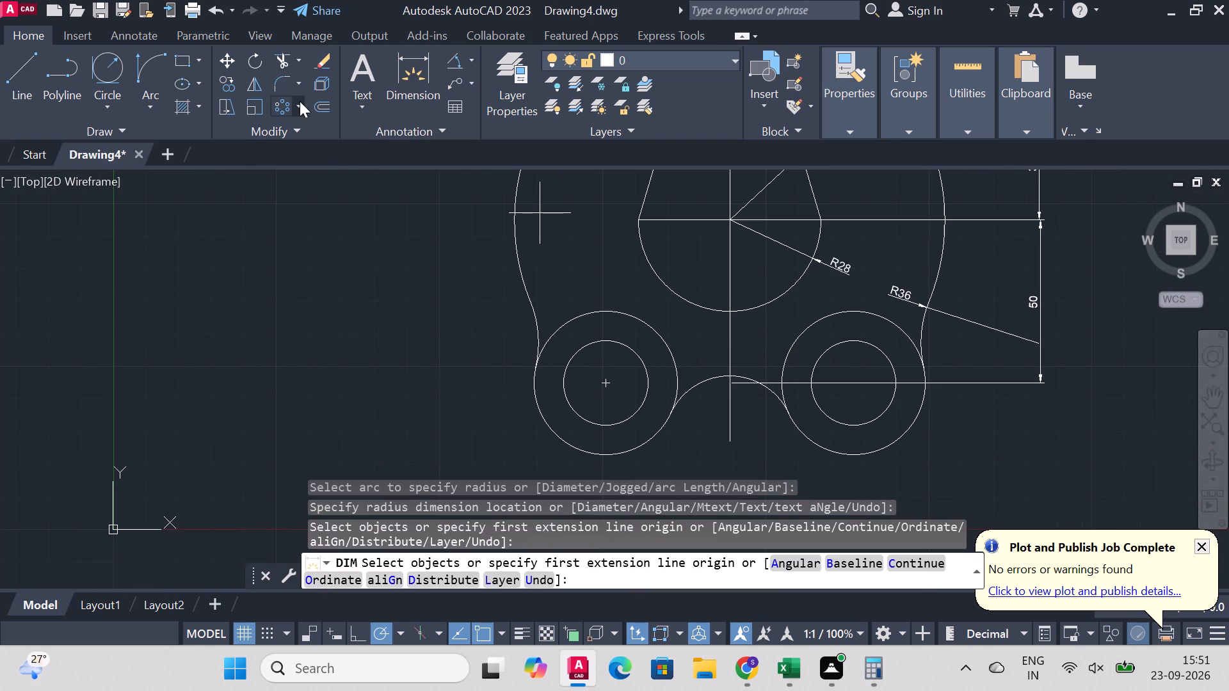
click(275, 55)
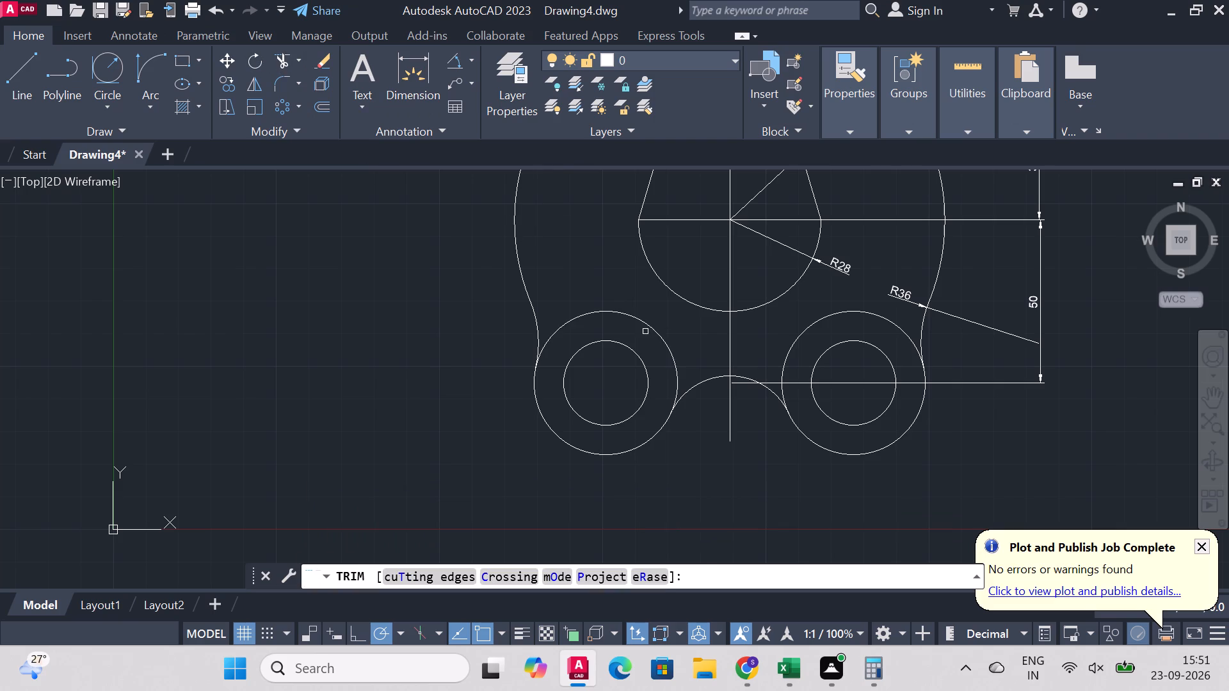
click(647, 328)
click(824, 316)
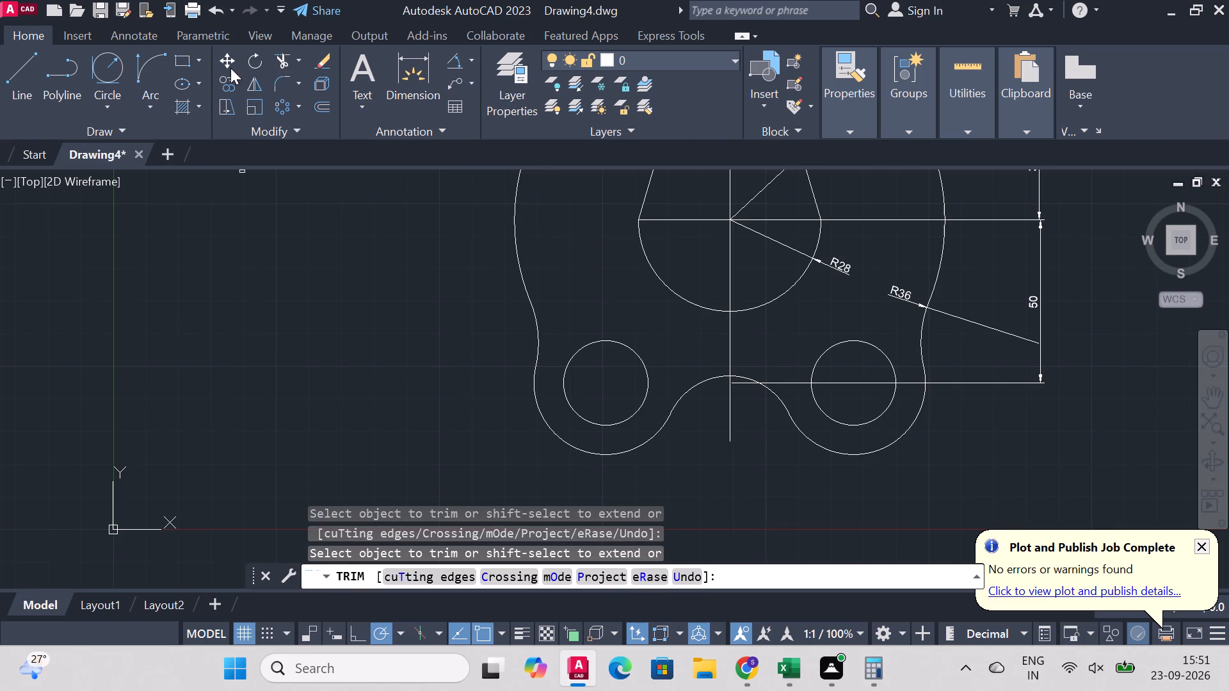
Add a diameter dimension to the lower left hole and a radius dimension to its boss arc, with both texts outside the bracket.
click(408, 64)
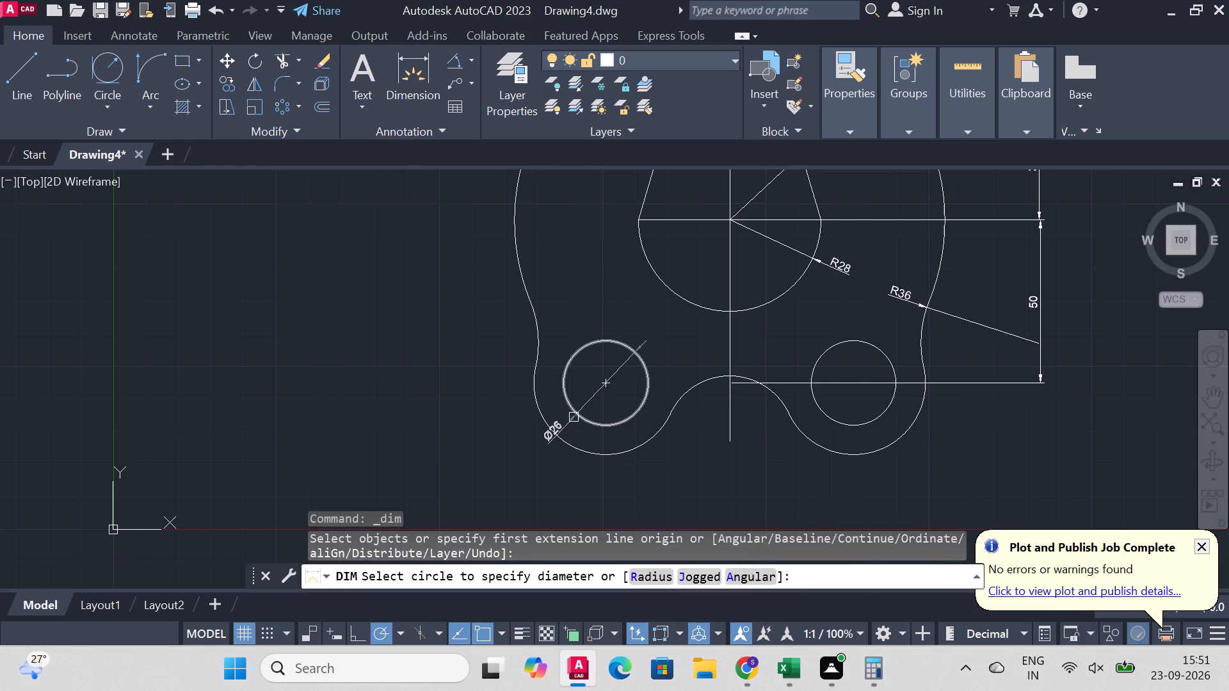
click(573, 415)
click(476, 437)
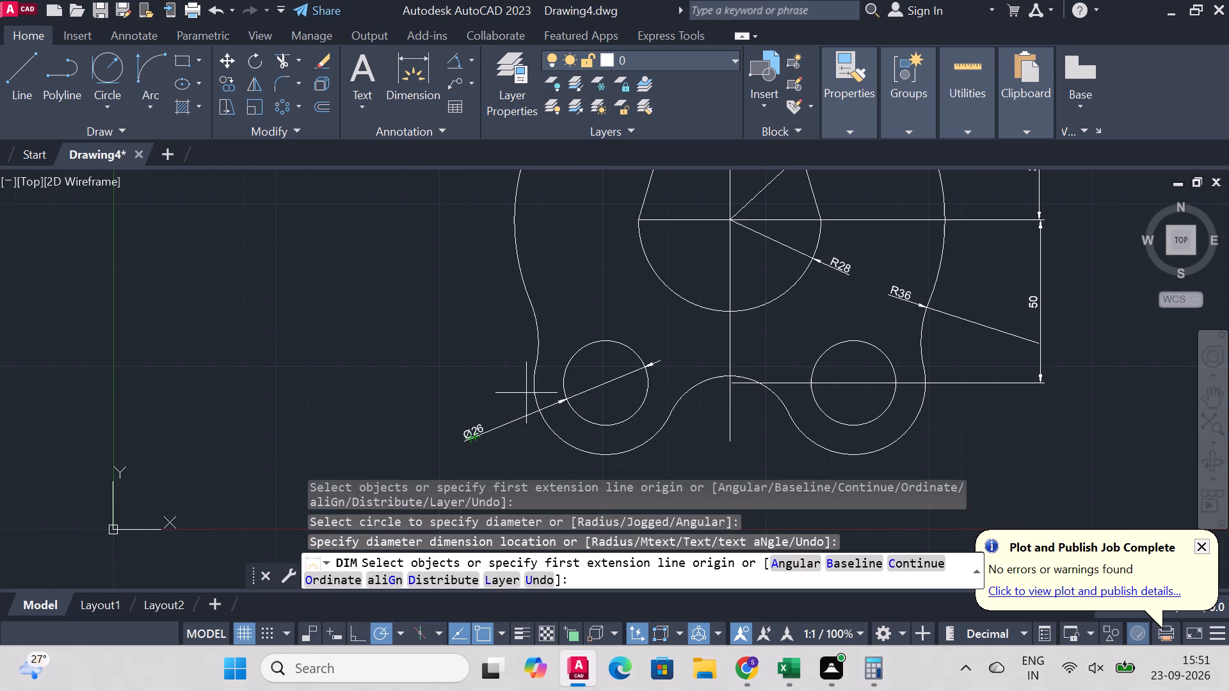
click(531, 390)
click(453, 413)
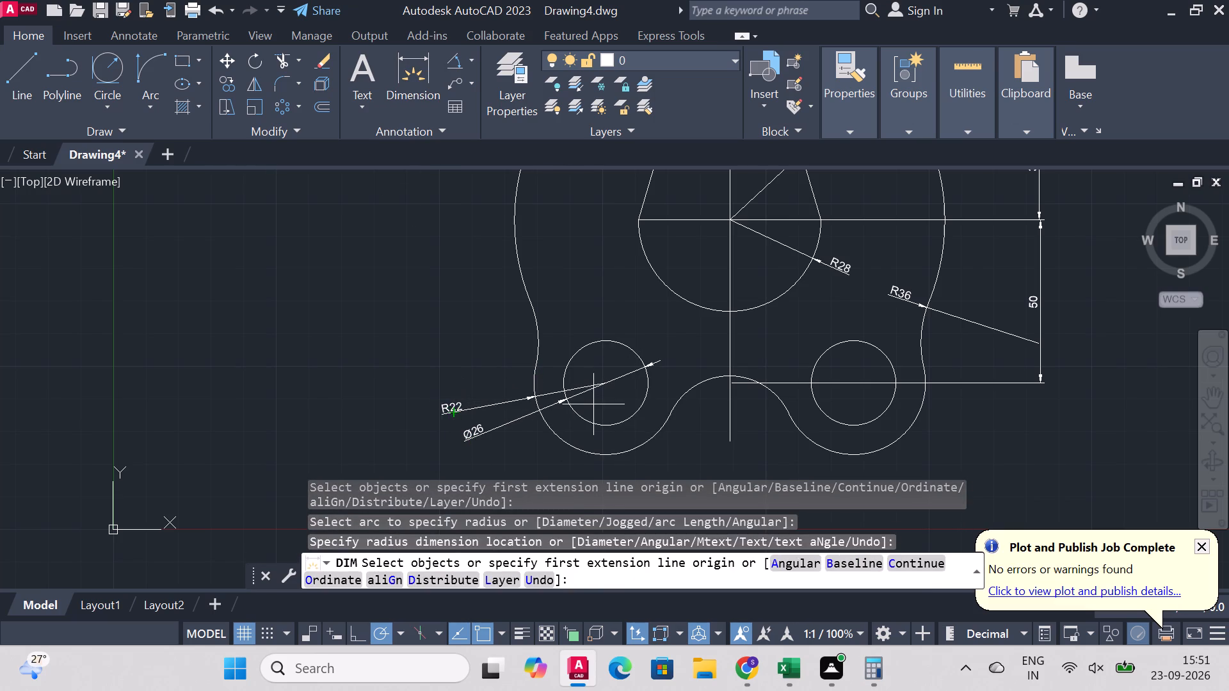
Add radius dimensions to the upper boss's outer arc and the lower right boss's outer arc, with their text outside the bracket.
scroll(595, 404, down, 3)
scroll(639, 251, up, 2)
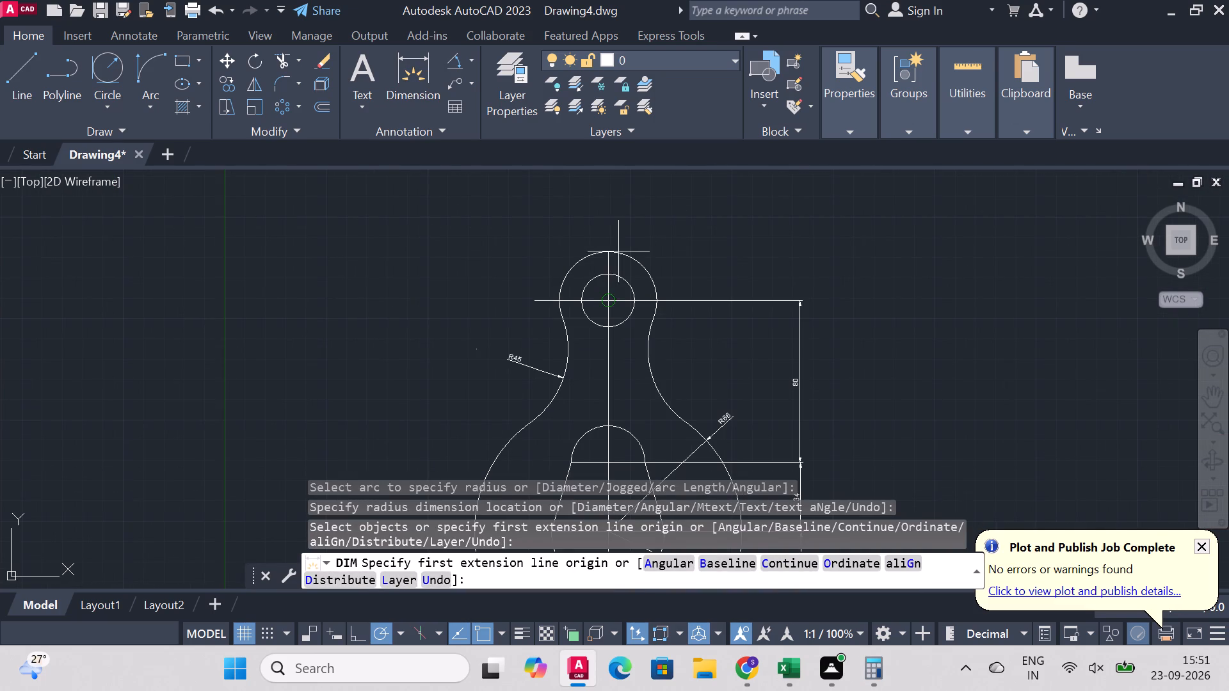
scroll(623, 254, up, 3)
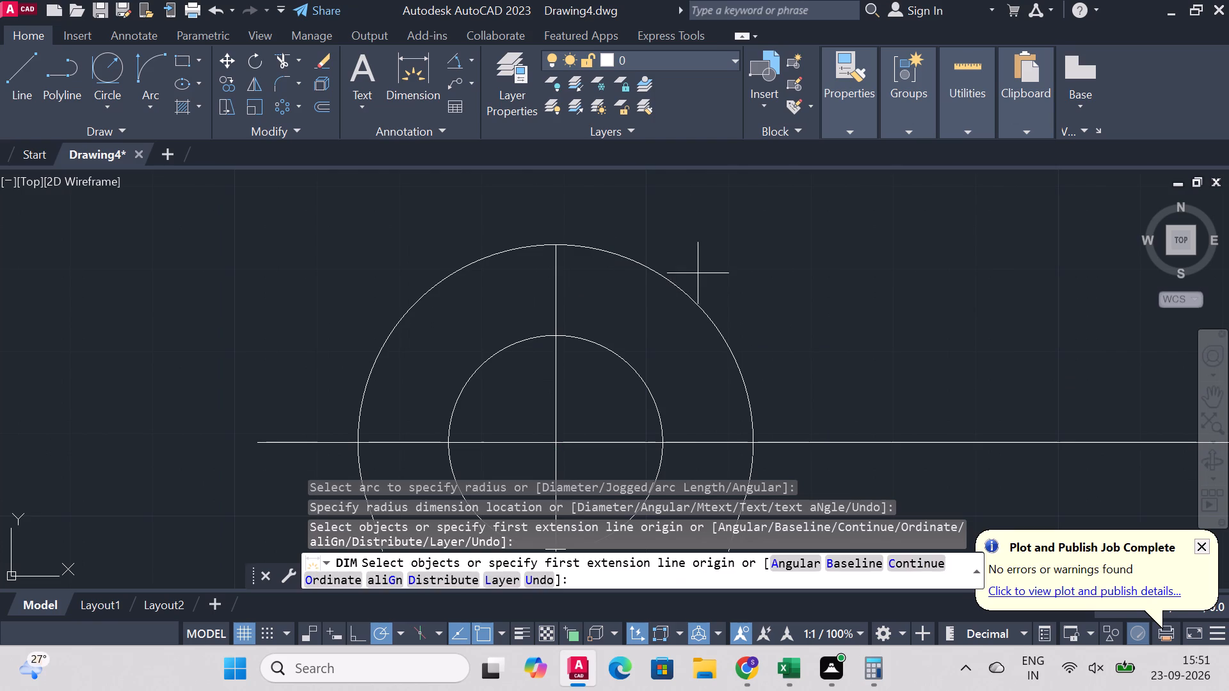
click(686, 289)
click(736, 258)
scroll(778, 257, down, 4)
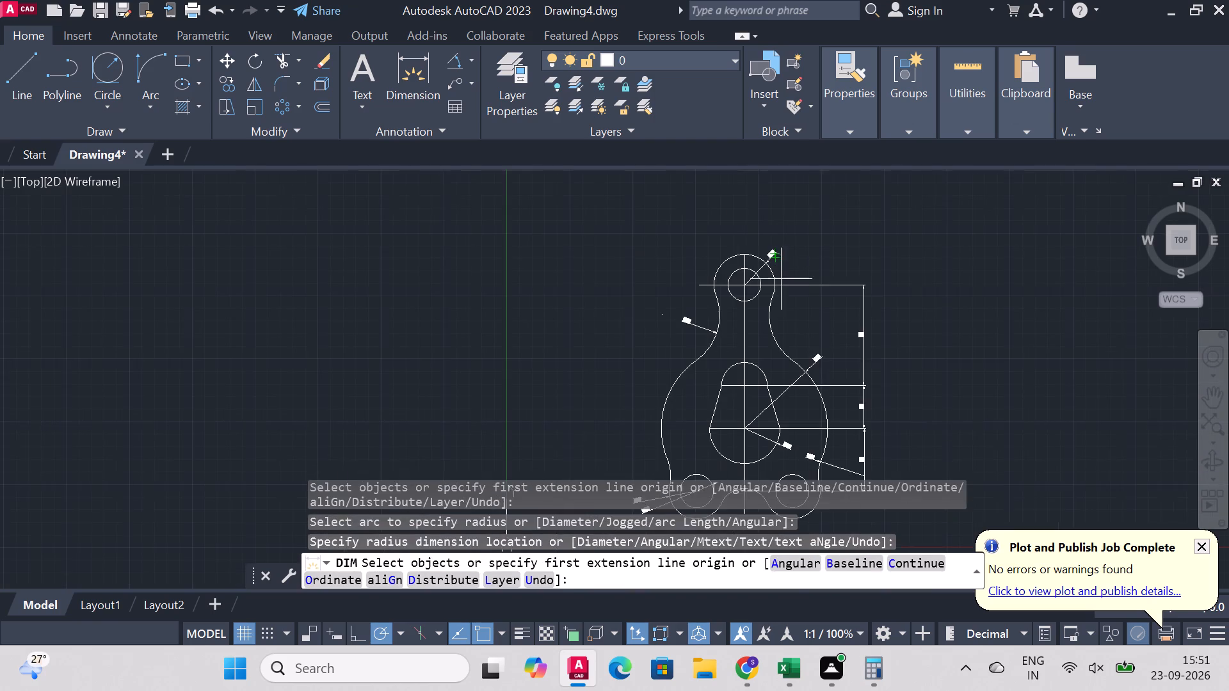
scroll(883, 393, down, 2)
scroll(919, 445, up, 3)
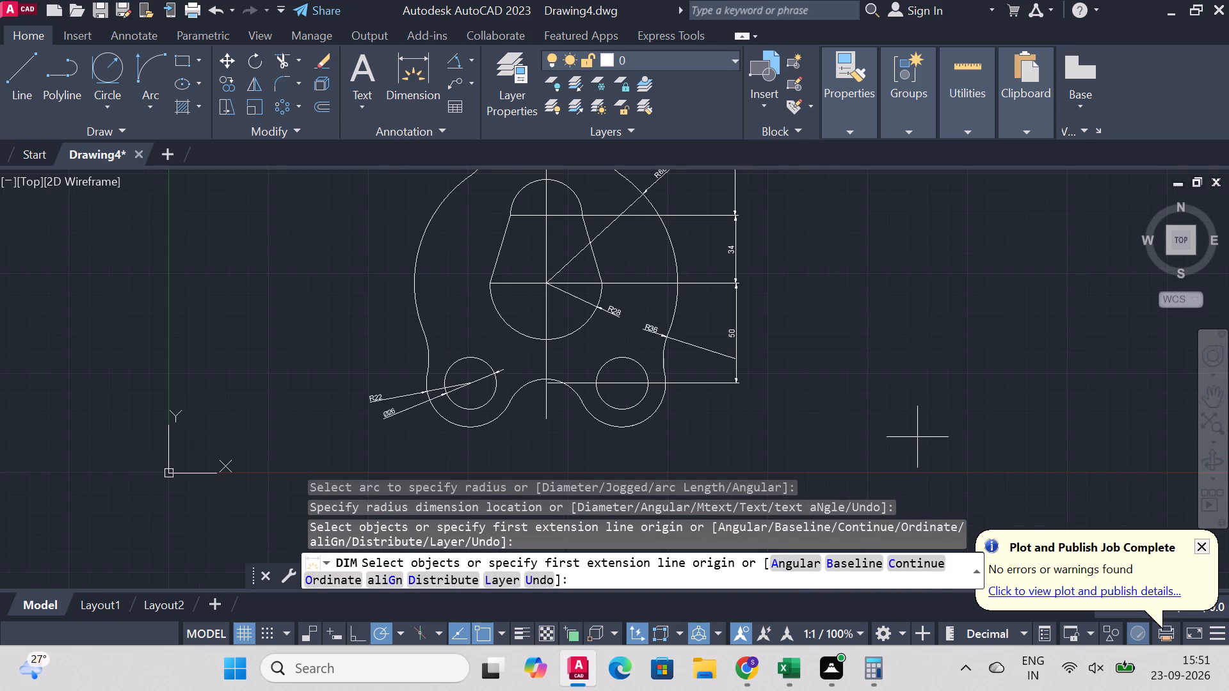
scroll(839, 488, up, 2)
click(364, 305)
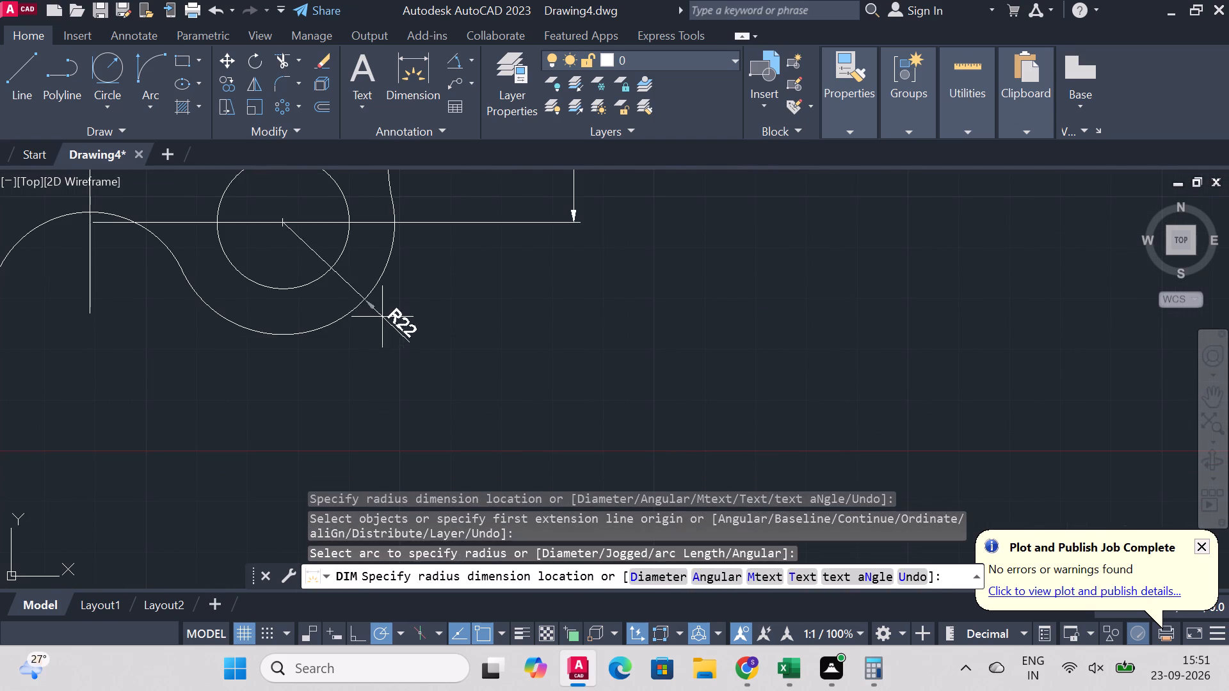
click(408, 356)
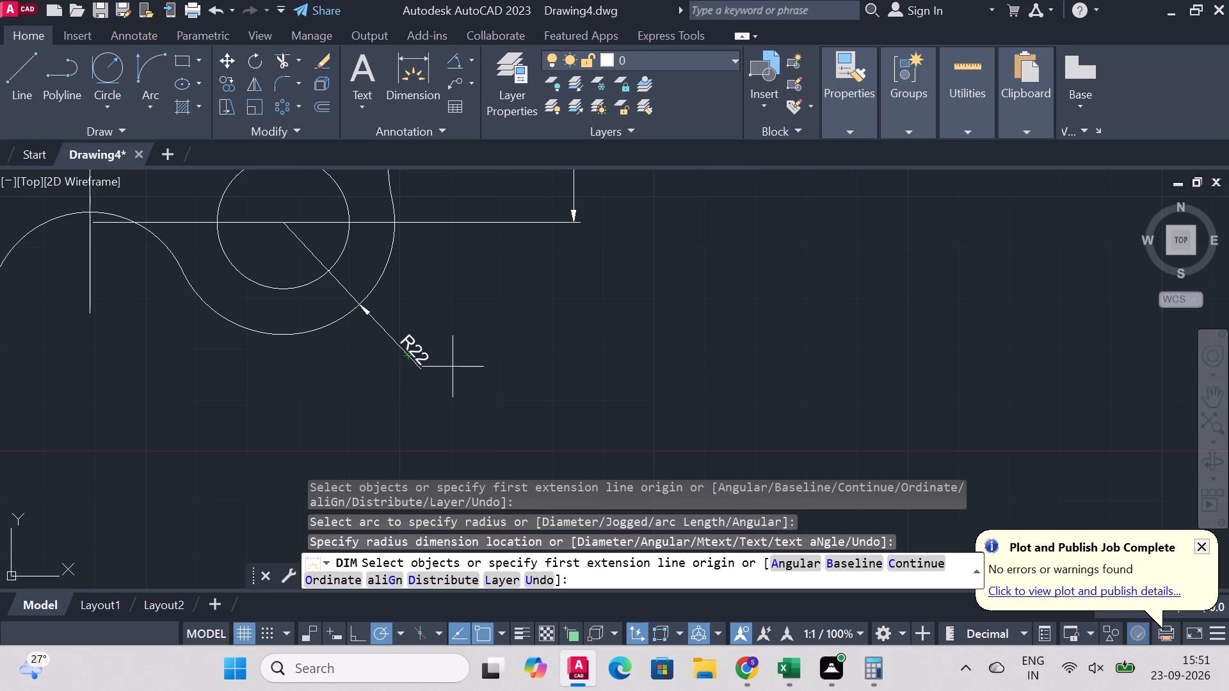
Dimension the horizontal distances between the two lower hole centres and from the right one to the vertical centreline, stacked below the bracket.
scroll(213, 198, down, 3)
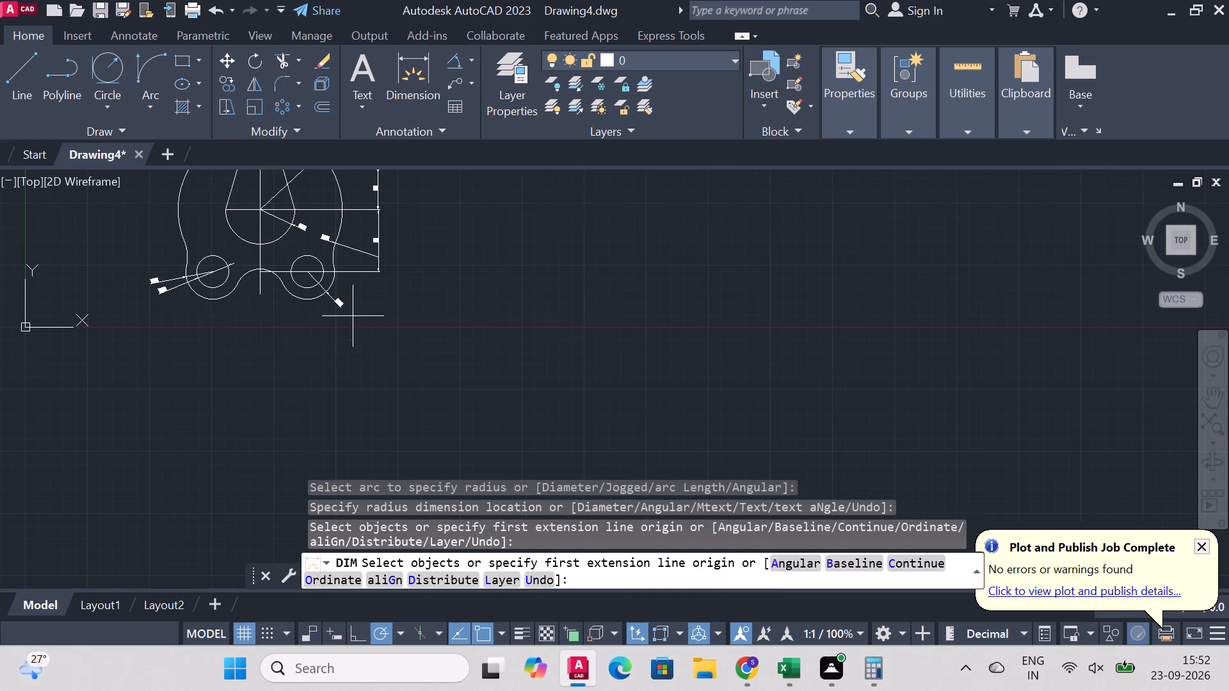
scroll(207, 306, up, 1)
click(215, 249)
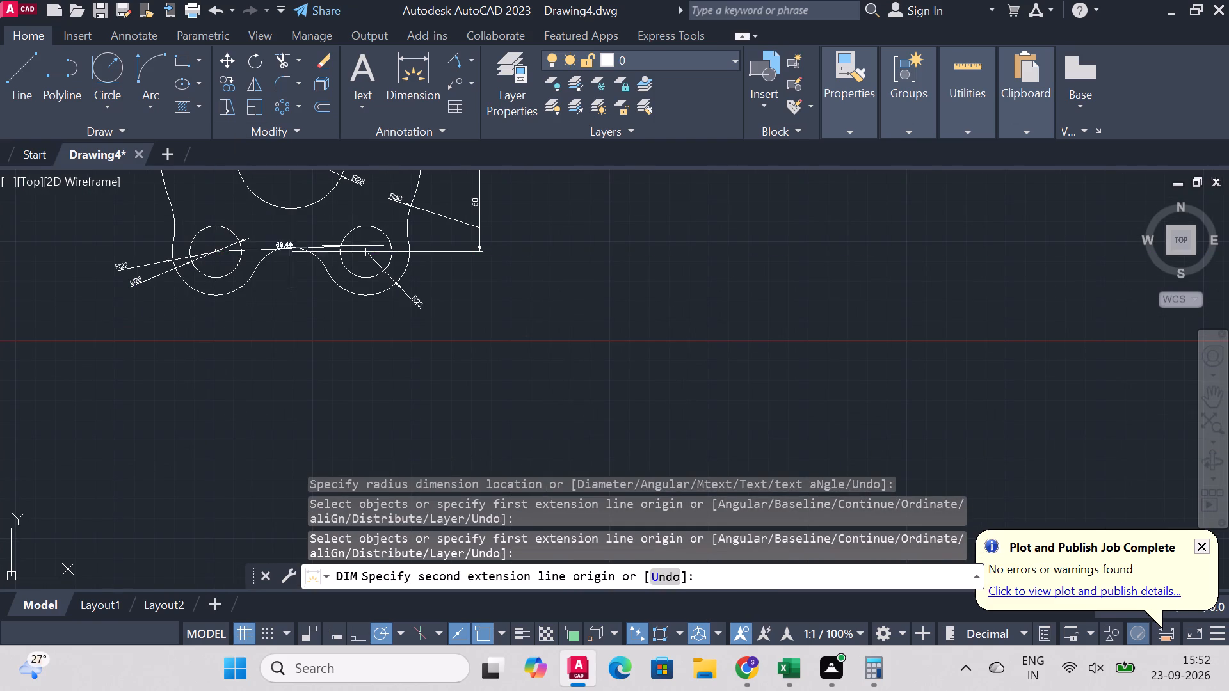
click(365, 255)
click(358, 337)
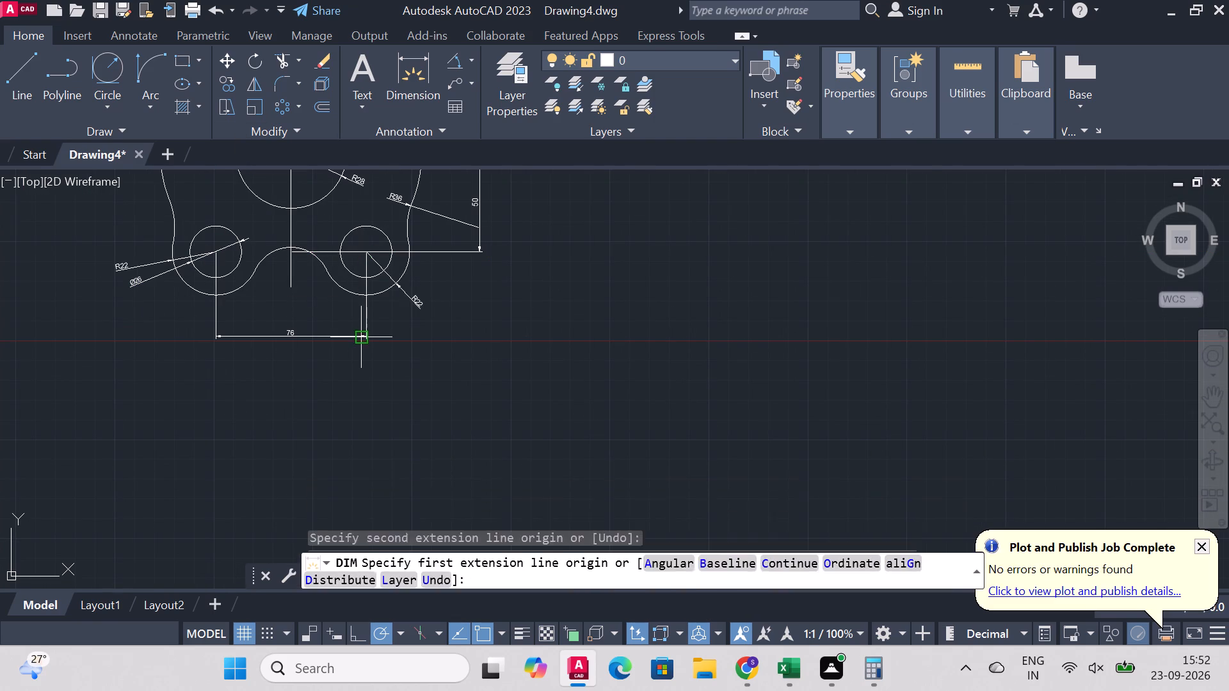
scroll(303, 258, up, 1)
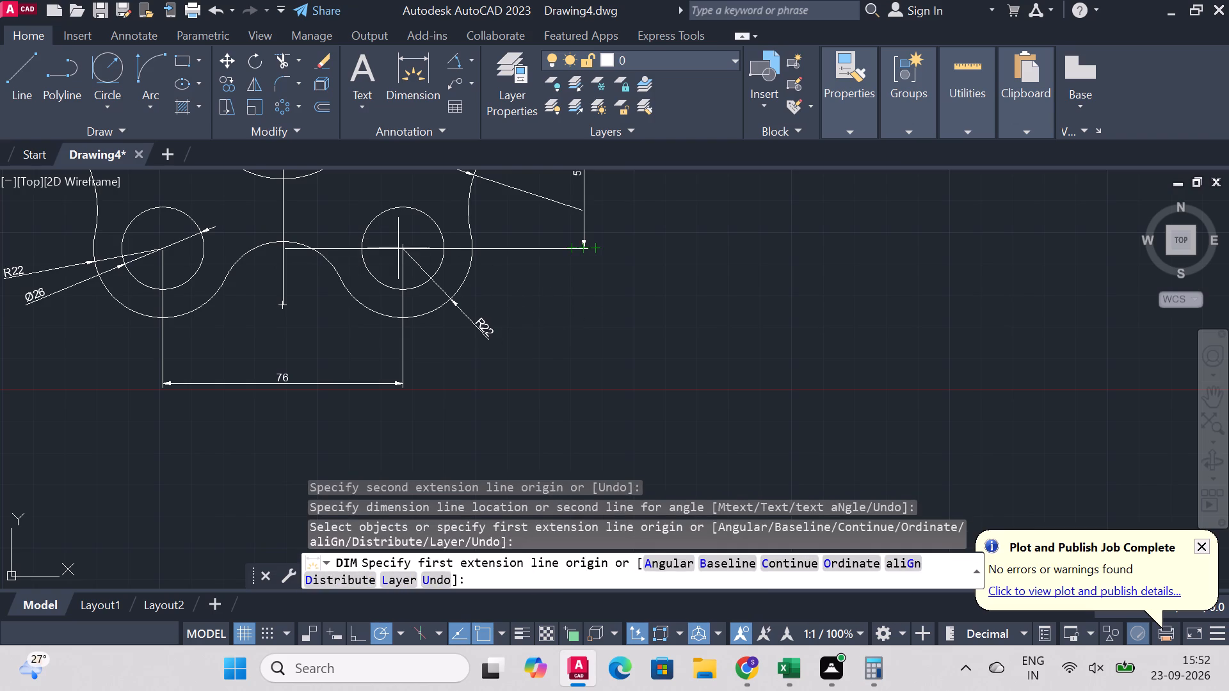
click(404, 248)
click(285, 249)
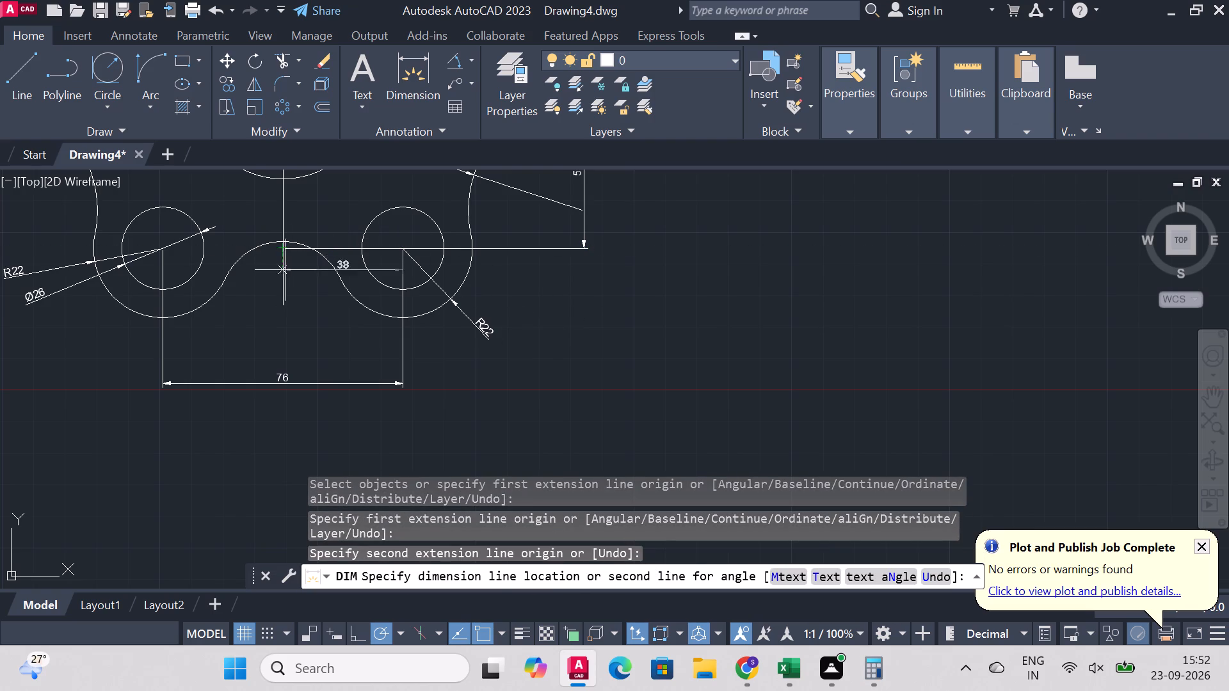
click(282, 355)
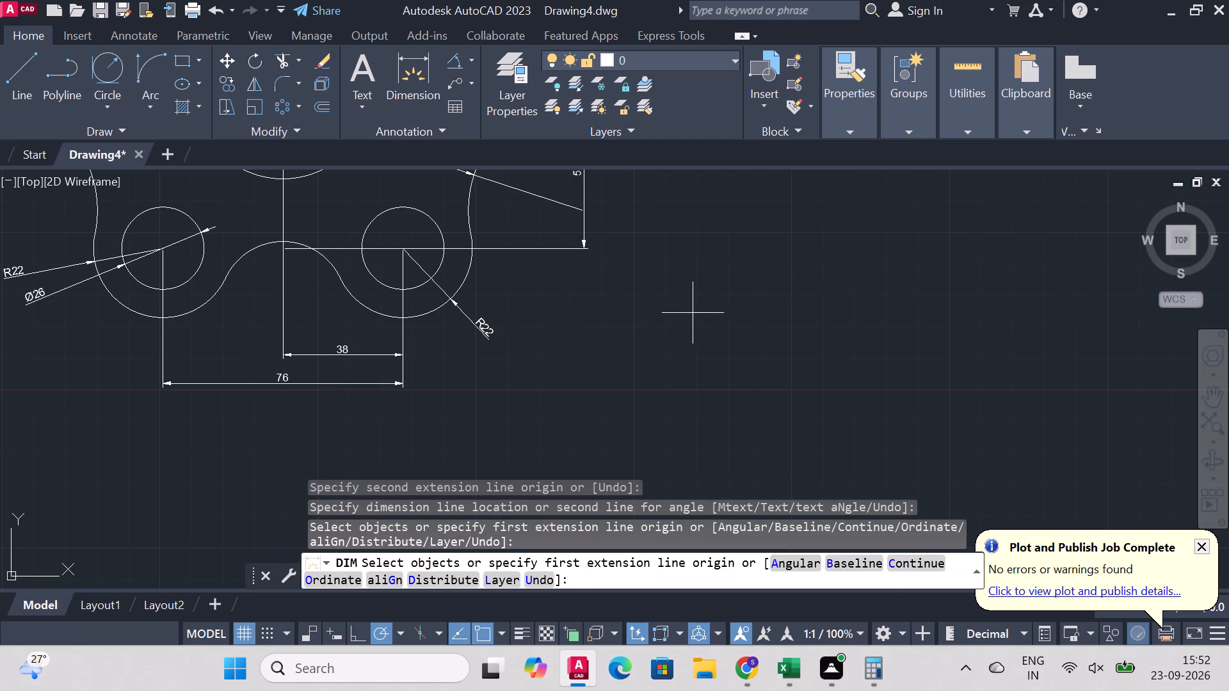
Add radius dimensions to the concave arc between the lower bosses and the cutout's upper arc, with their text outside the arcs.
click(250, 253)
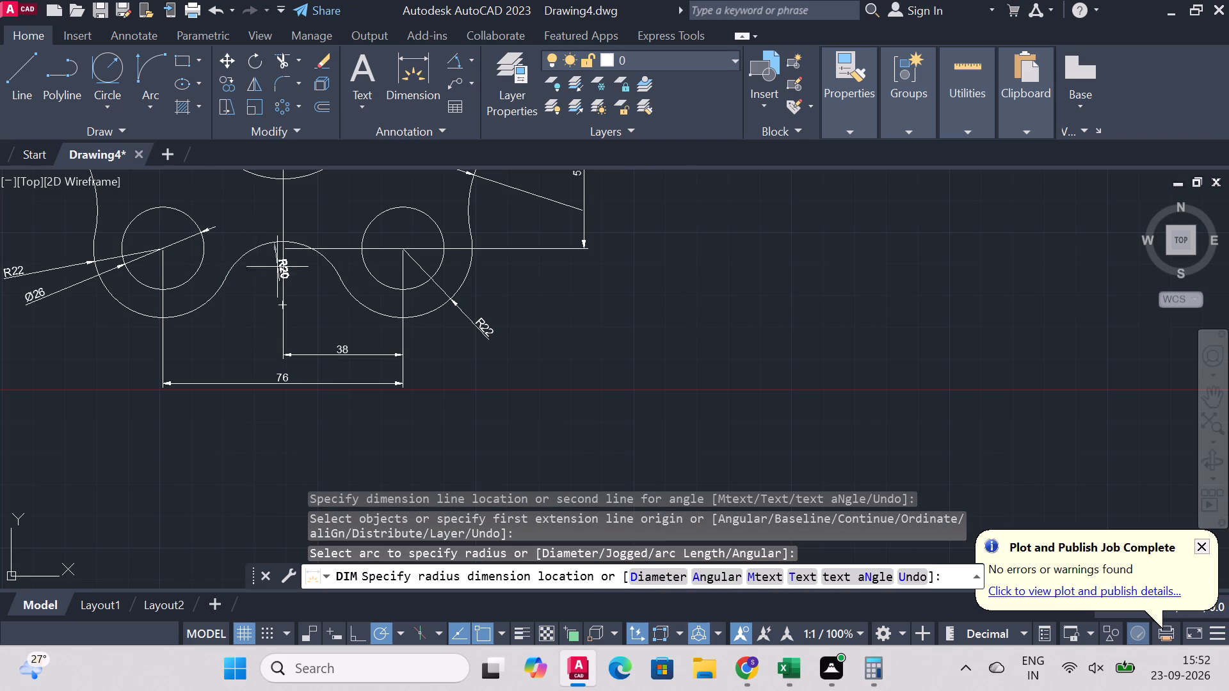
click(240, 230)
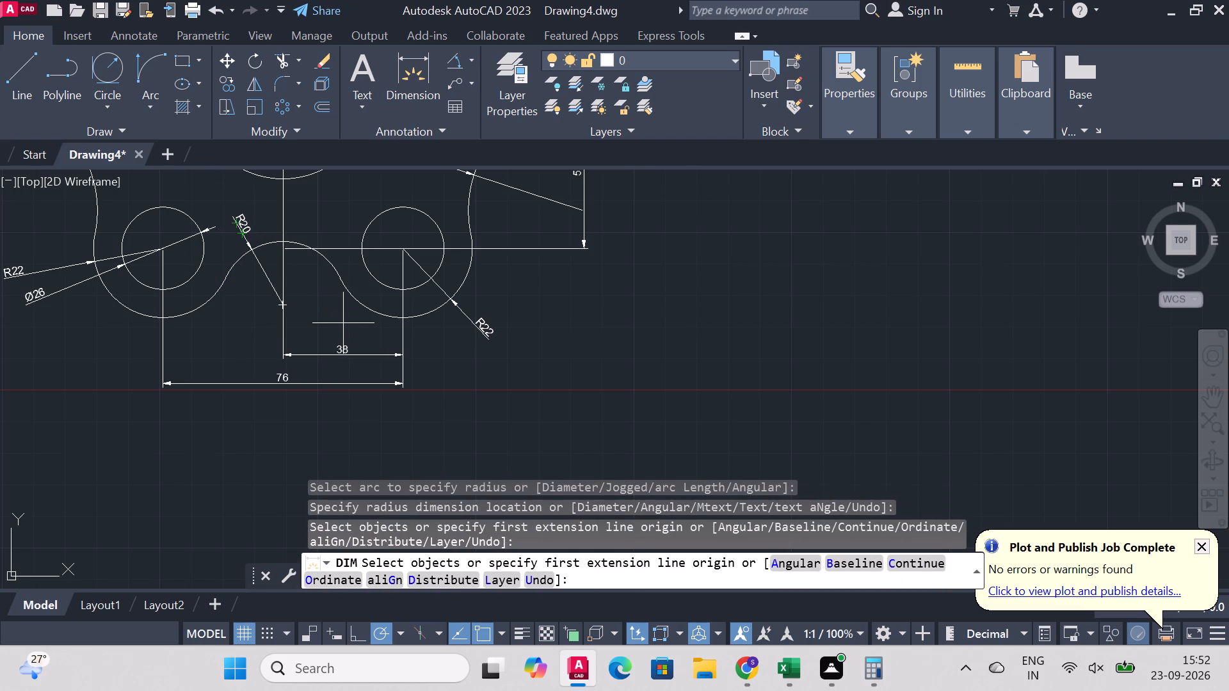
scroll(323, 230, down, 3)
scroll(376, 283, down, 2)
scroll(370, 232, up, 2)
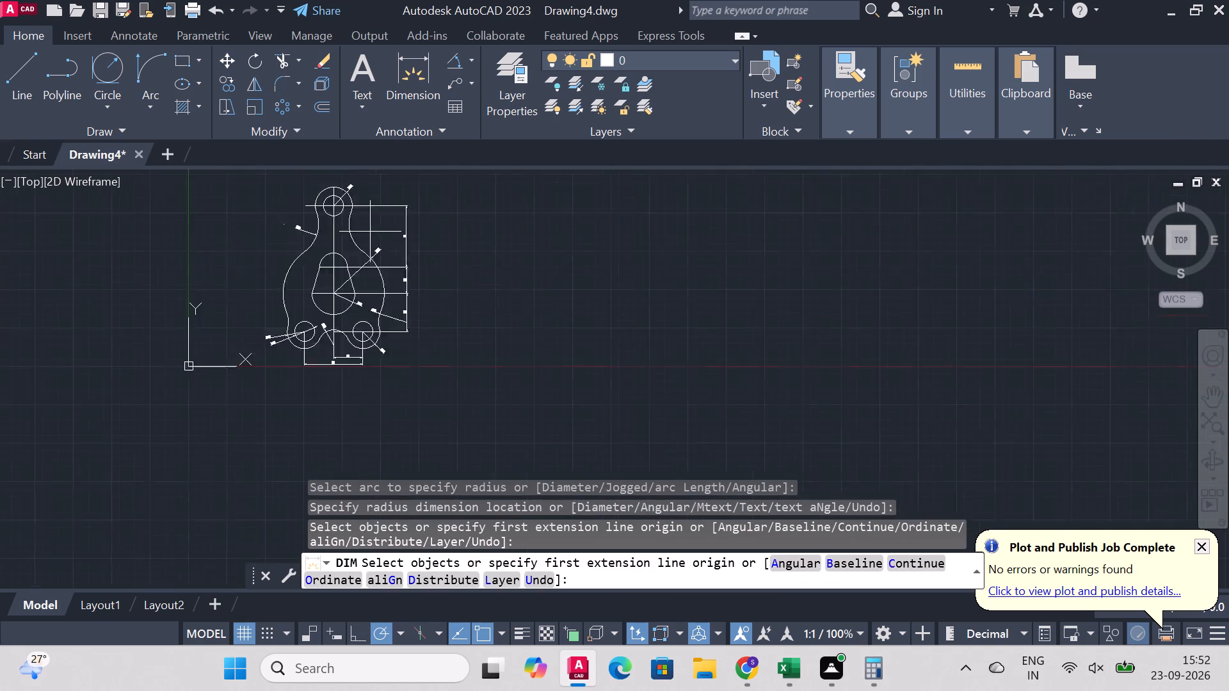
scroll(370, 232, up, 4)
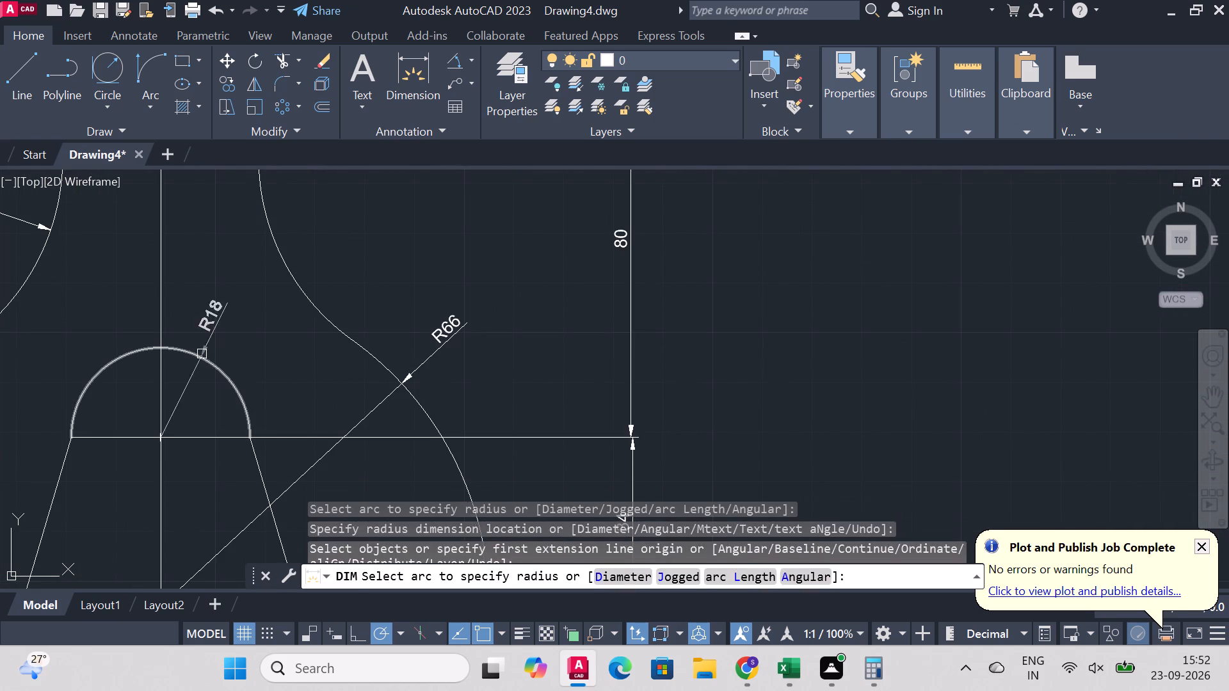
click(196, 351)
click(201, 298)
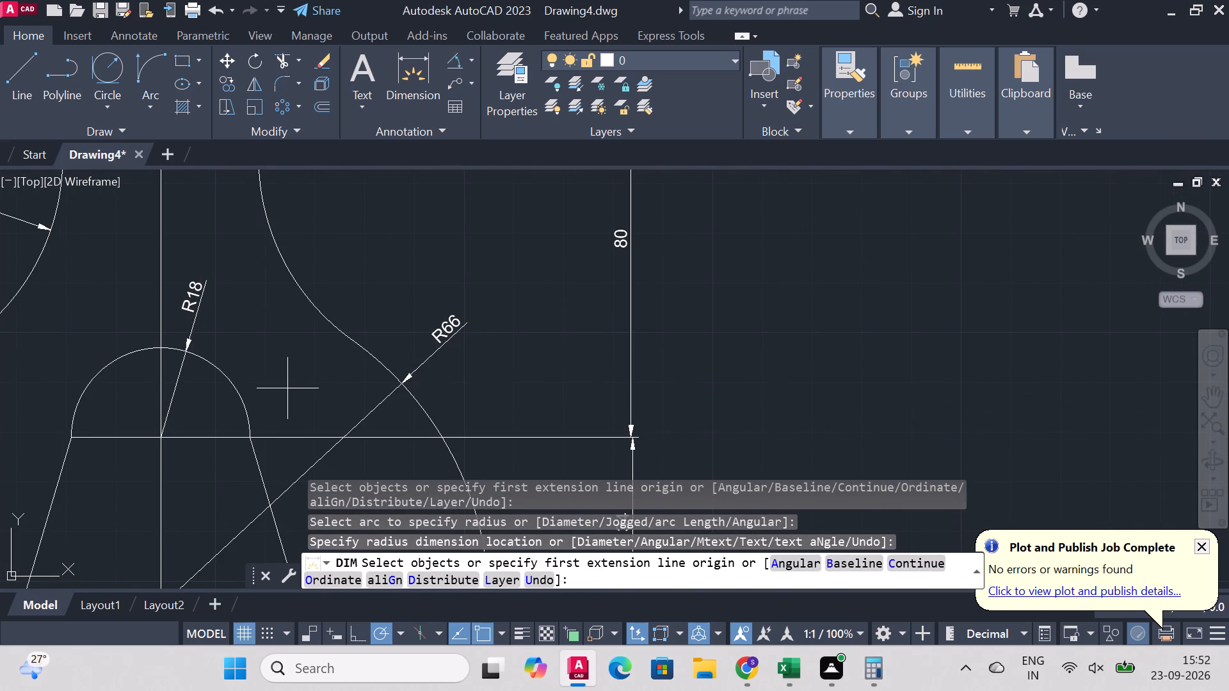
key(Escape)
key(Escape)
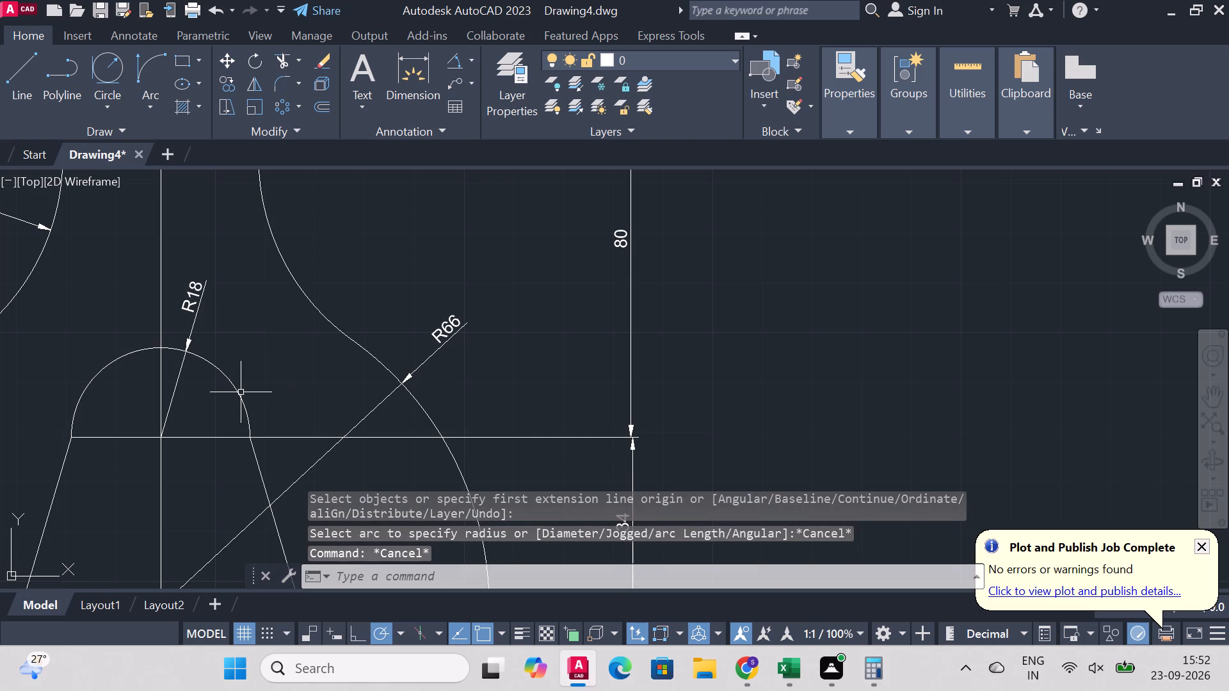
Run the LOGFILEOFF command.
text(log)
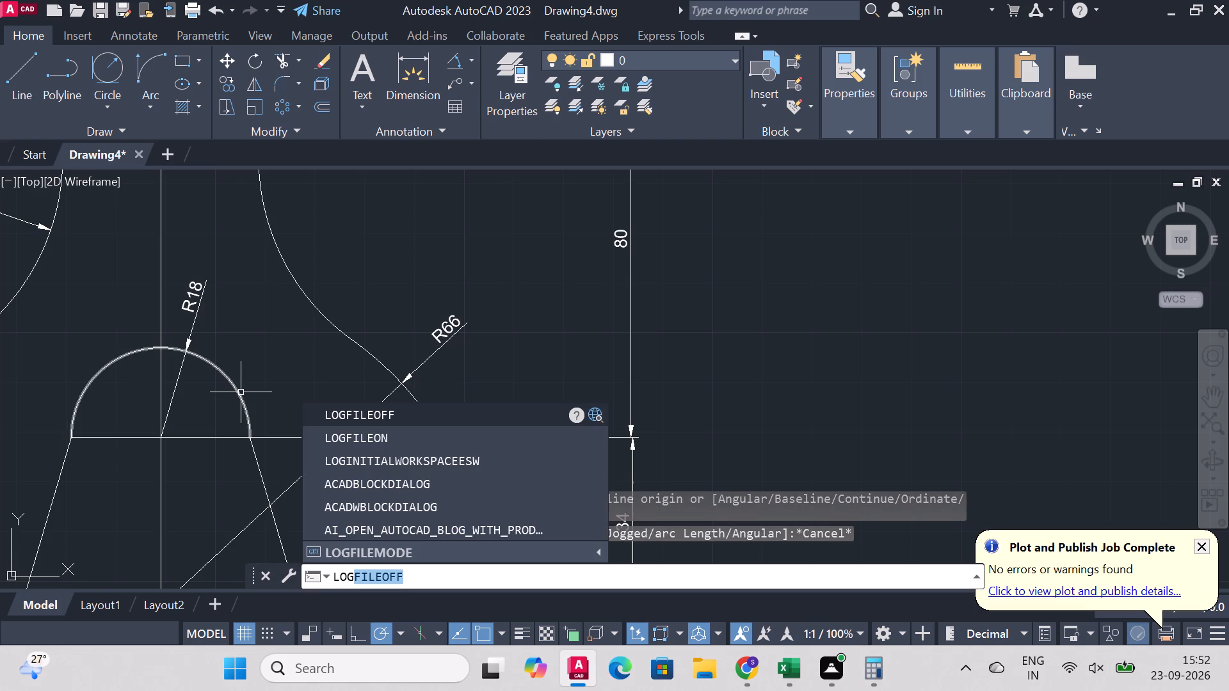
key(Return)
scroll(490, 333, down, 3)
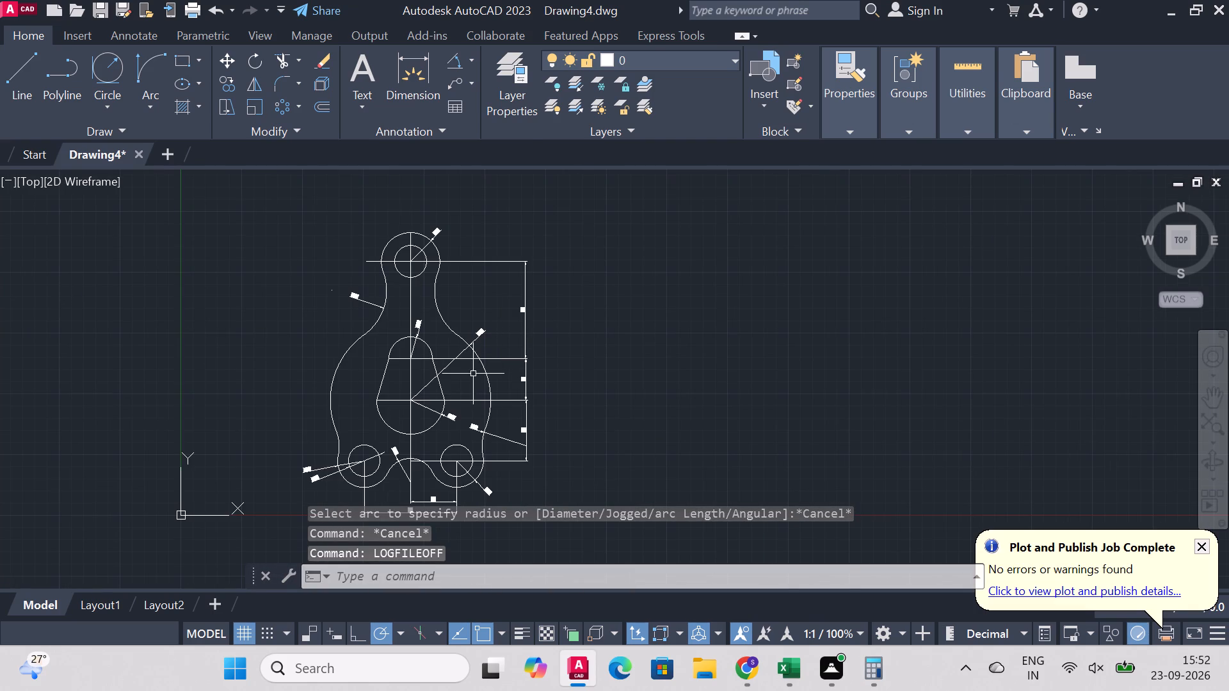
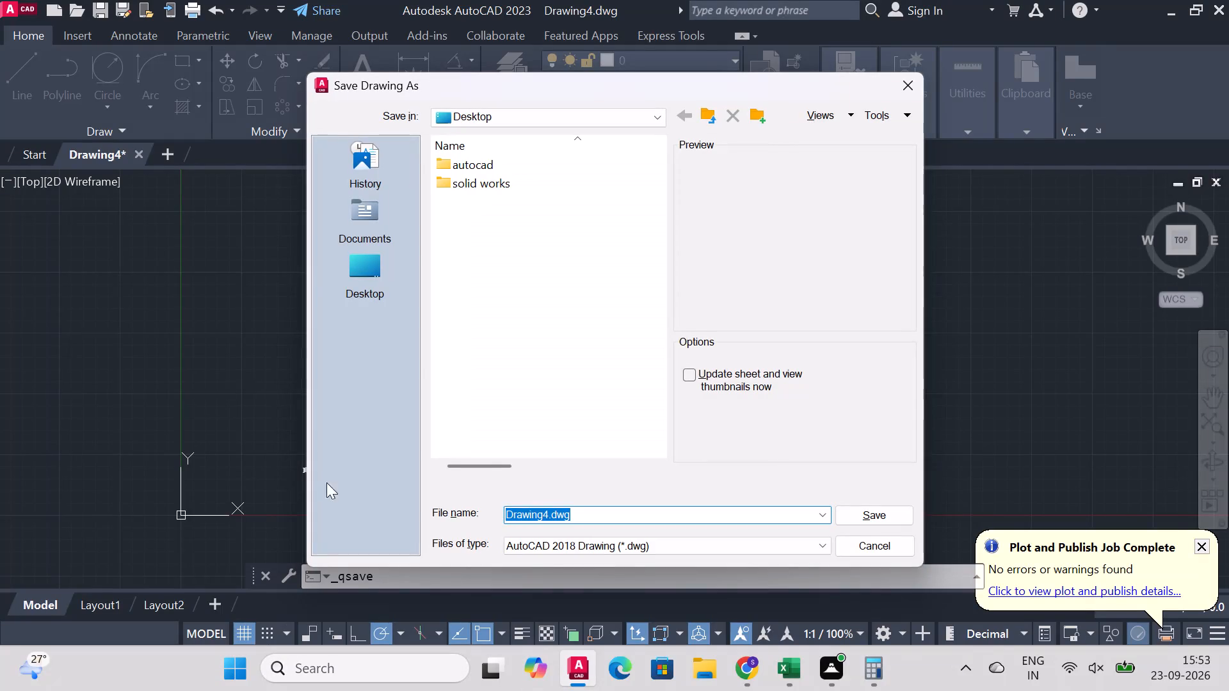
Save the drawing to the Desktop under the name symmetrical mechanical bracket.
click(380, 271)
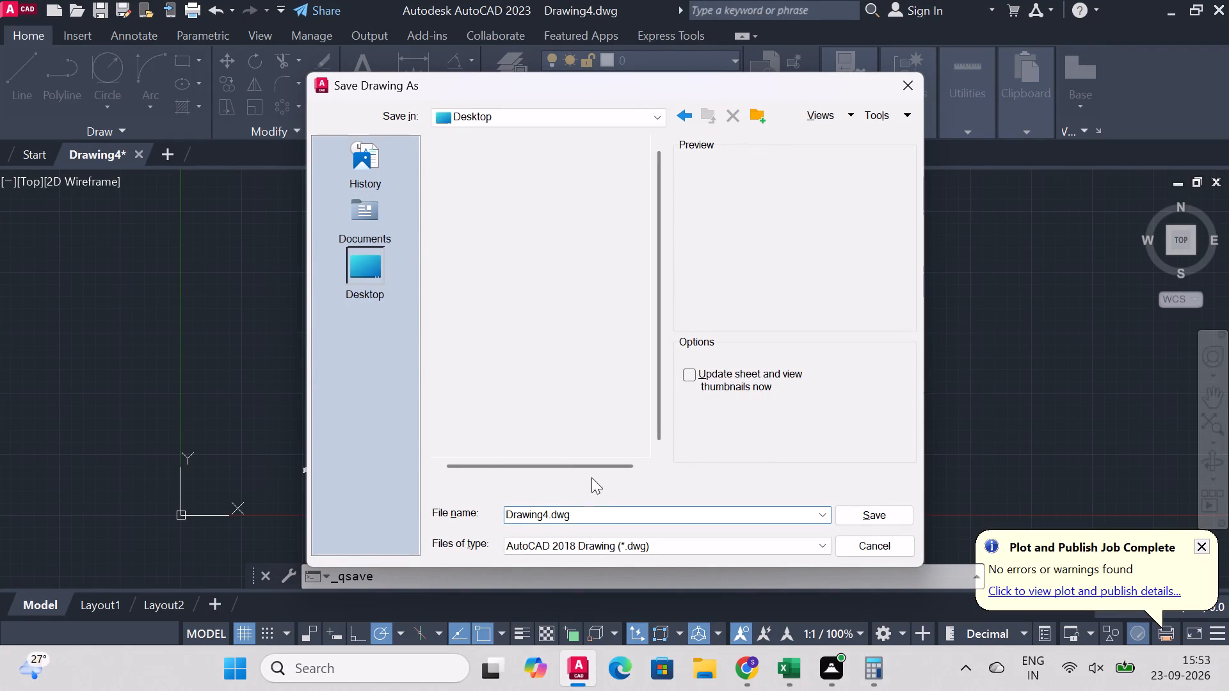
drag(603, 516, 401, 544)
key(ctrl+v)
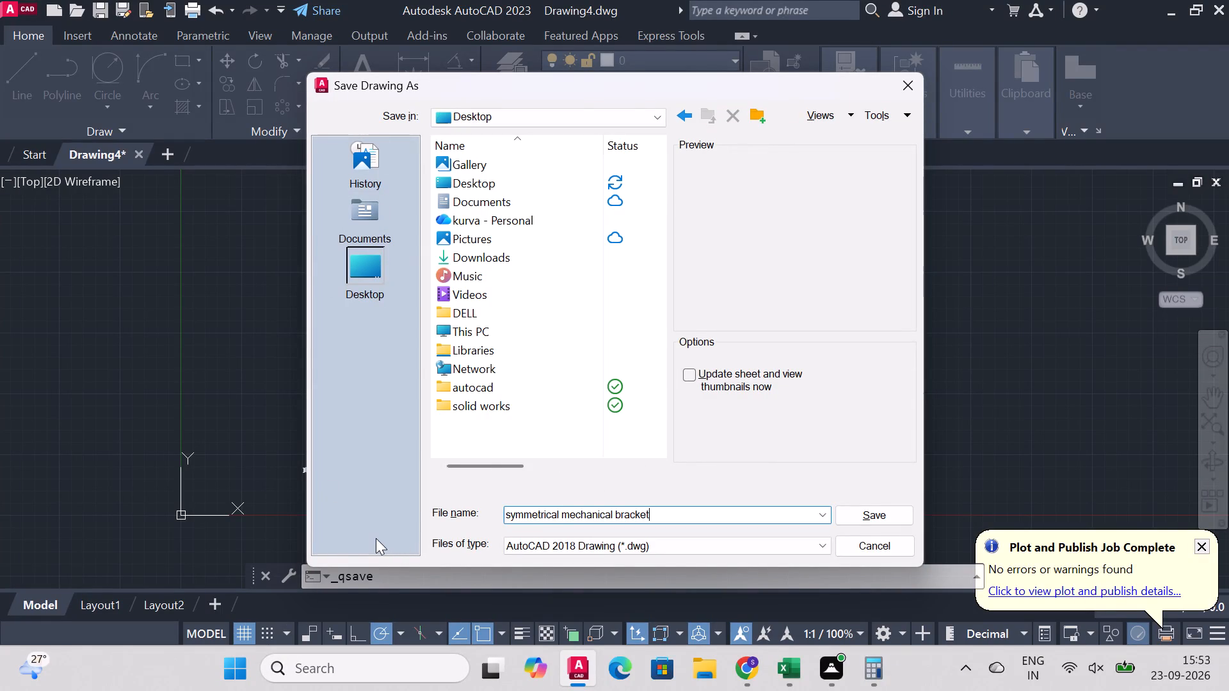
click(858, 511)
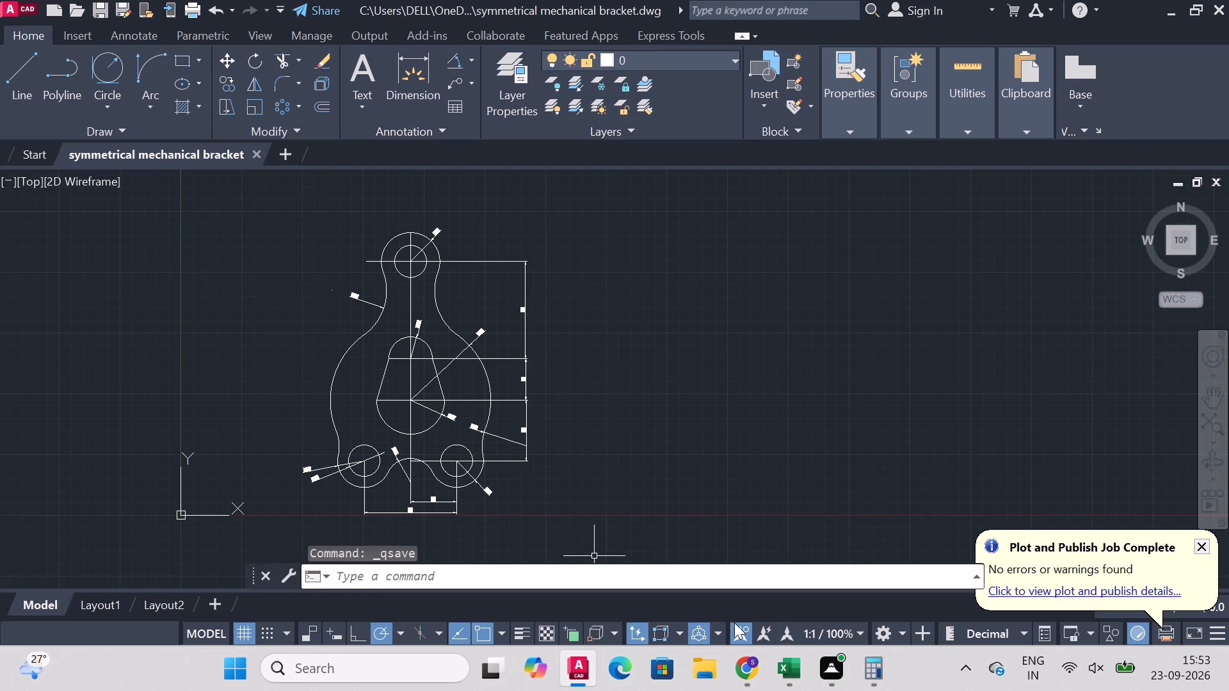
Set up a plot with the DWG To PDF.pc3 plotter, a window area enclosing the whole dimensioned bracket, and landscape orientation.
text(plot)
key(Return)
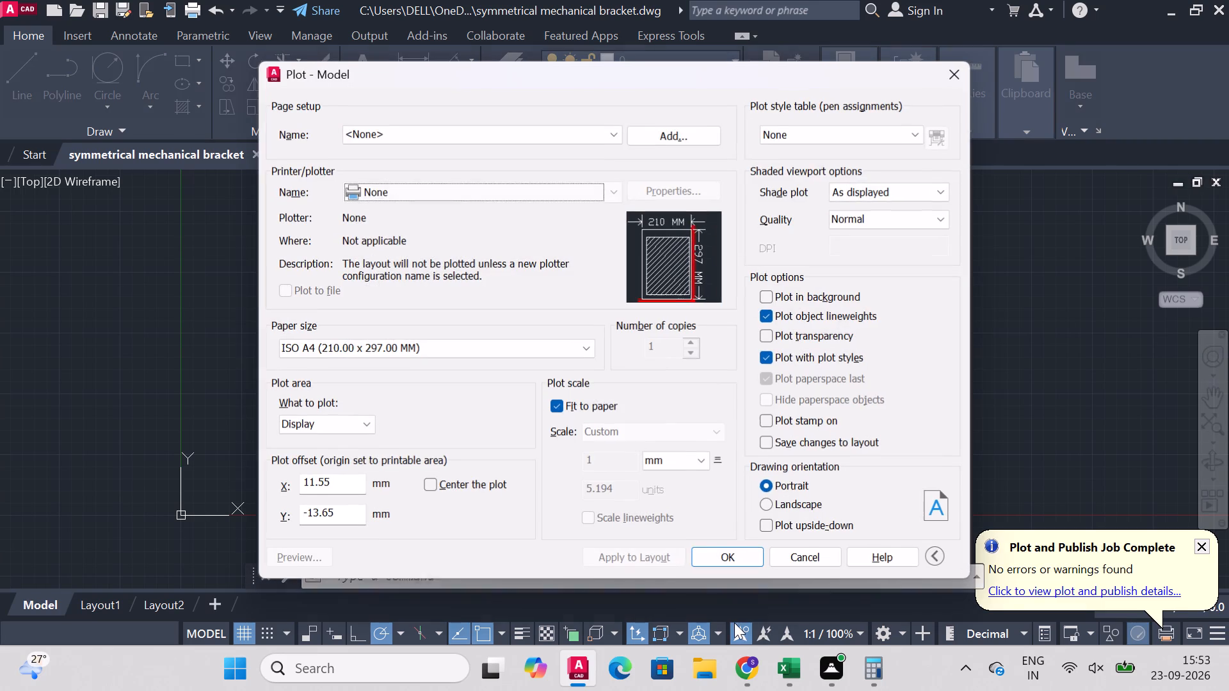
click(355, 190)
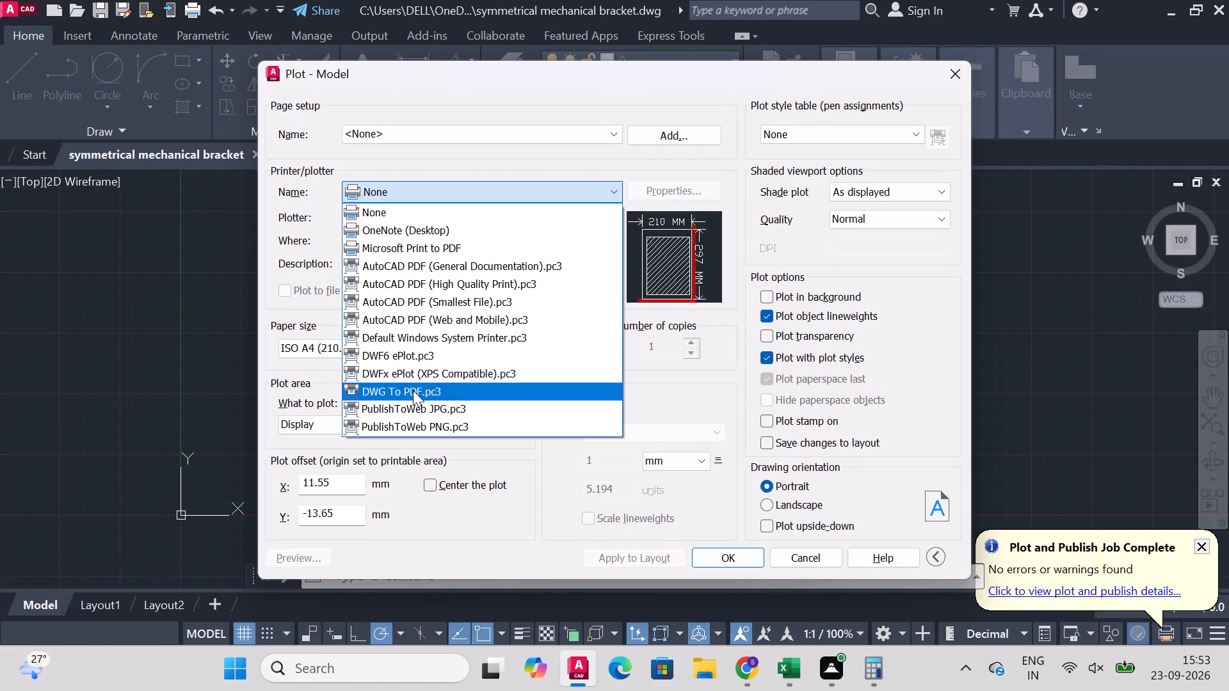
click(413, 390)
click(313, 433)
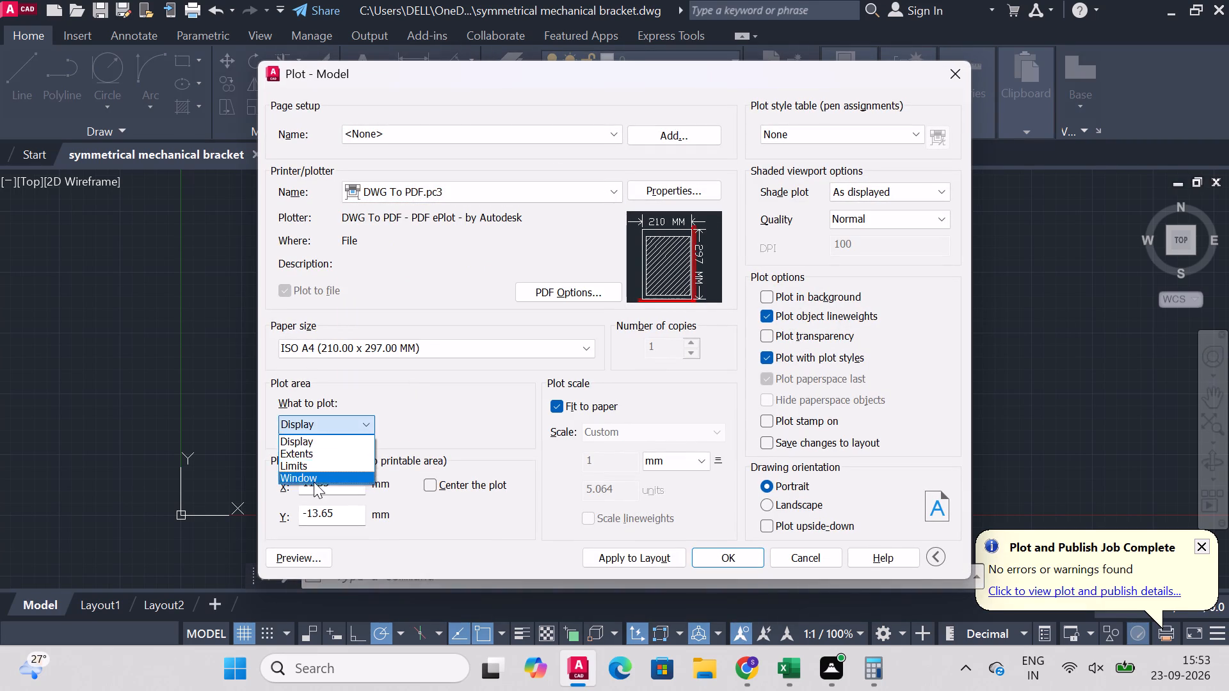
click(314, 482)
click(244, 220)
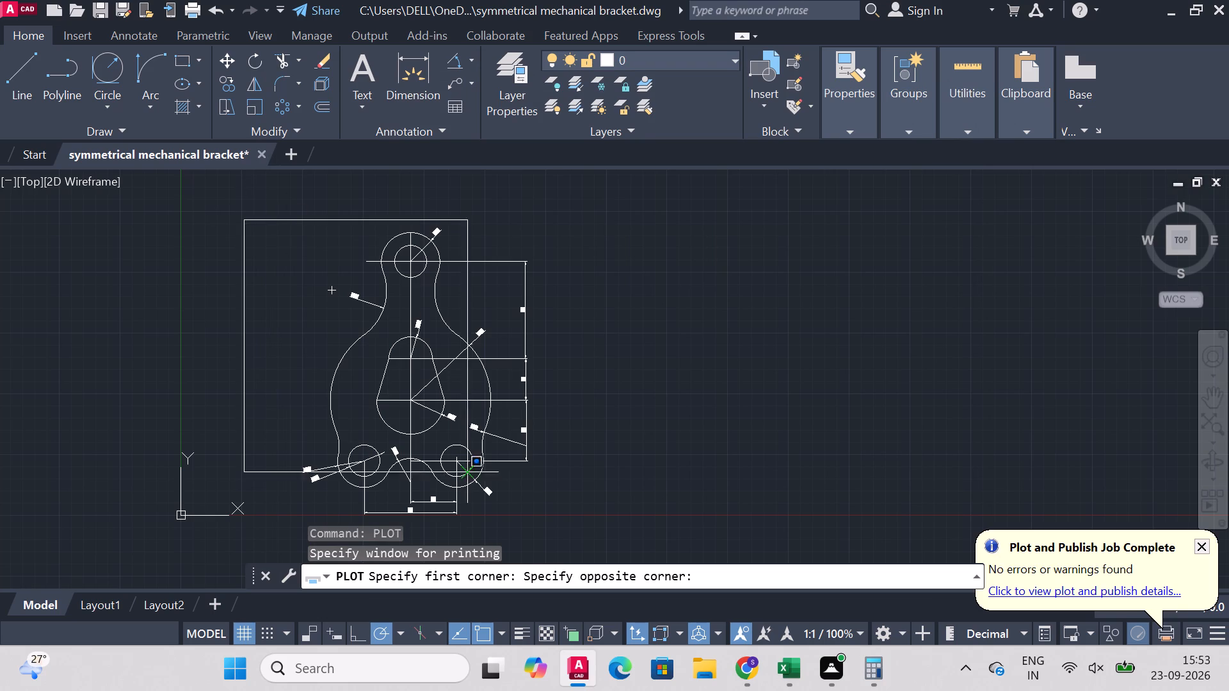
click(588, 527)
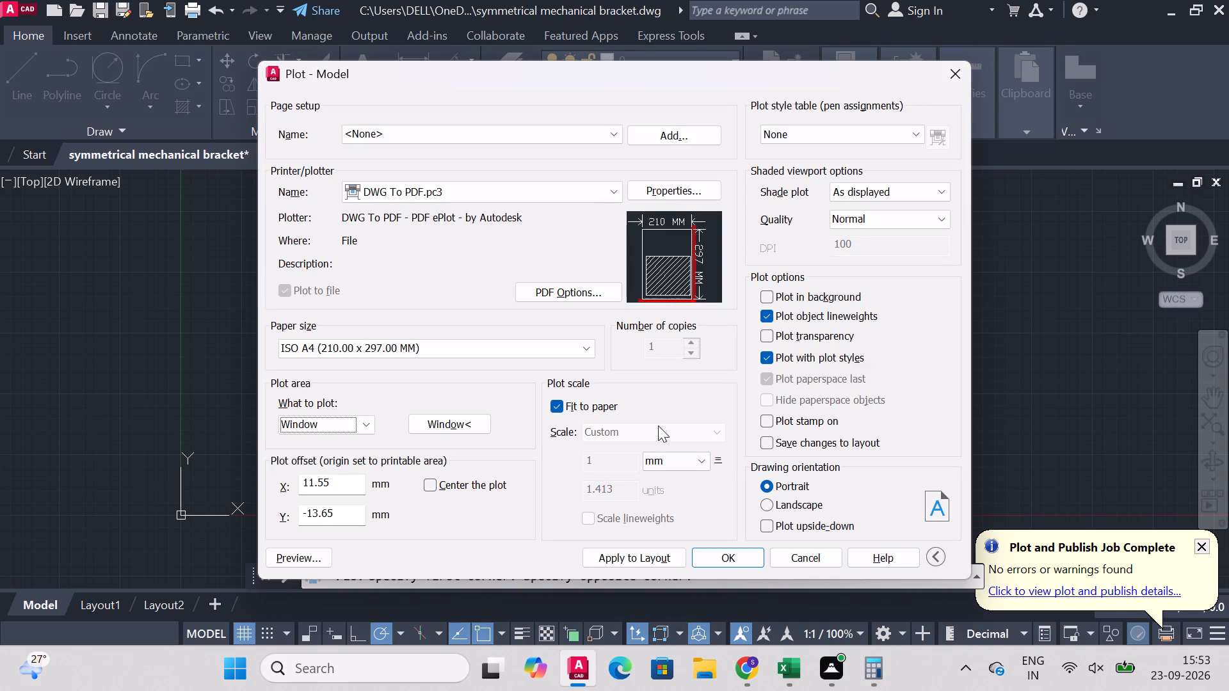
click(808, 506)
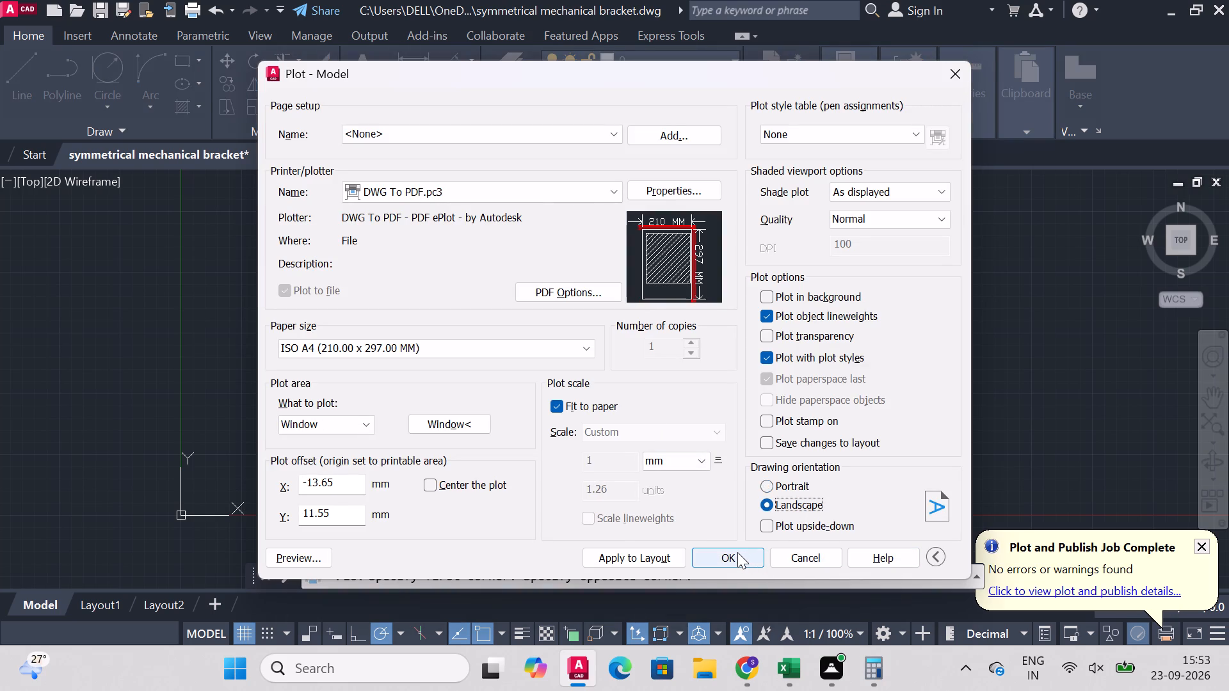
Plot the bracket to the Desktop as symmetrical mechanical bracket-Model.pdf, check the resulting PDF and close it.
click(734, 552)
click(334, 285)
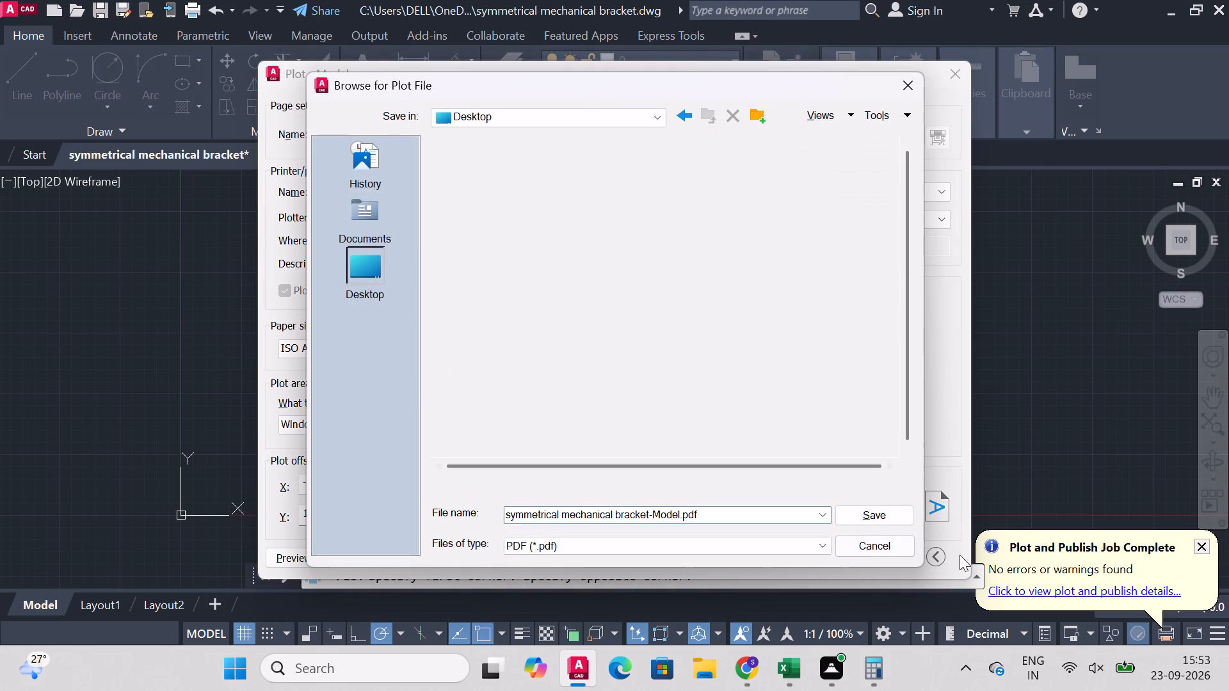
click(899, 519)
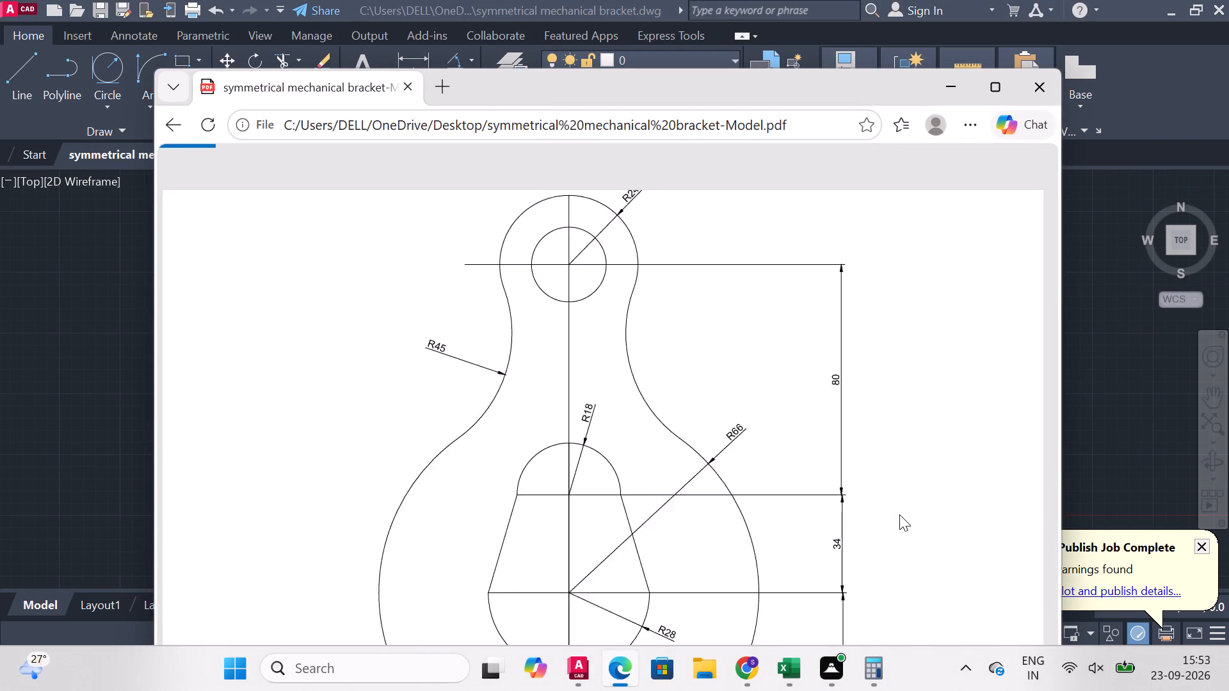
scroll(666, 404, down, 2)
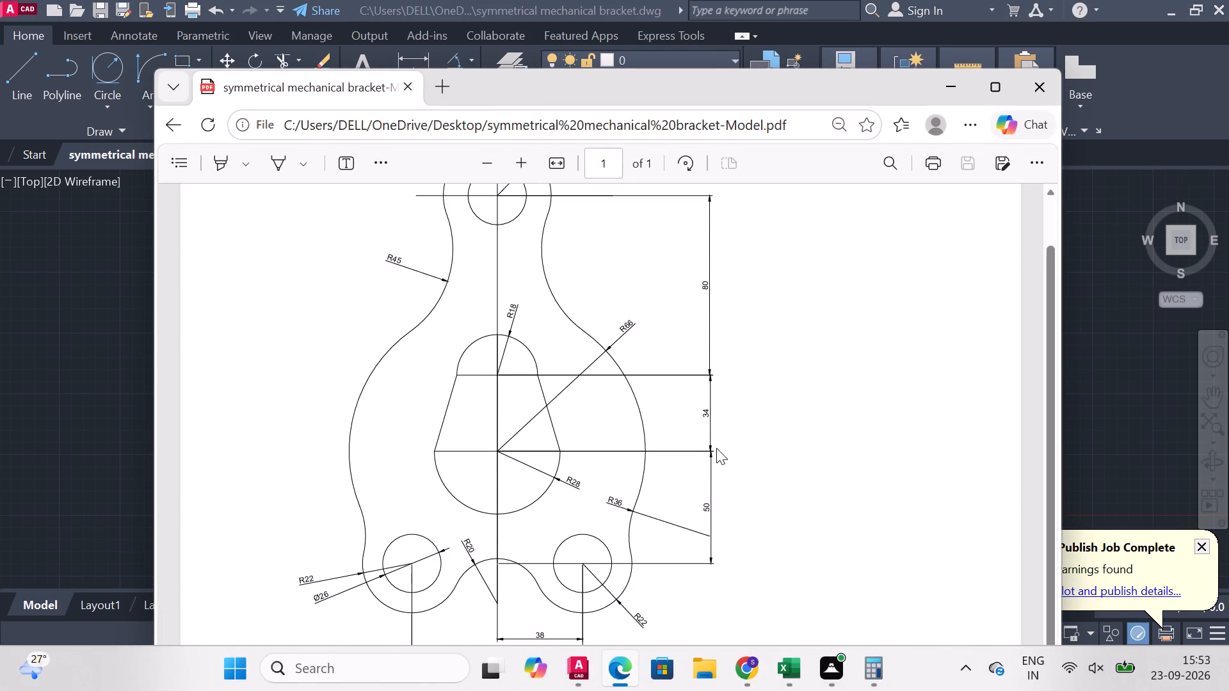
click(1047, 79)
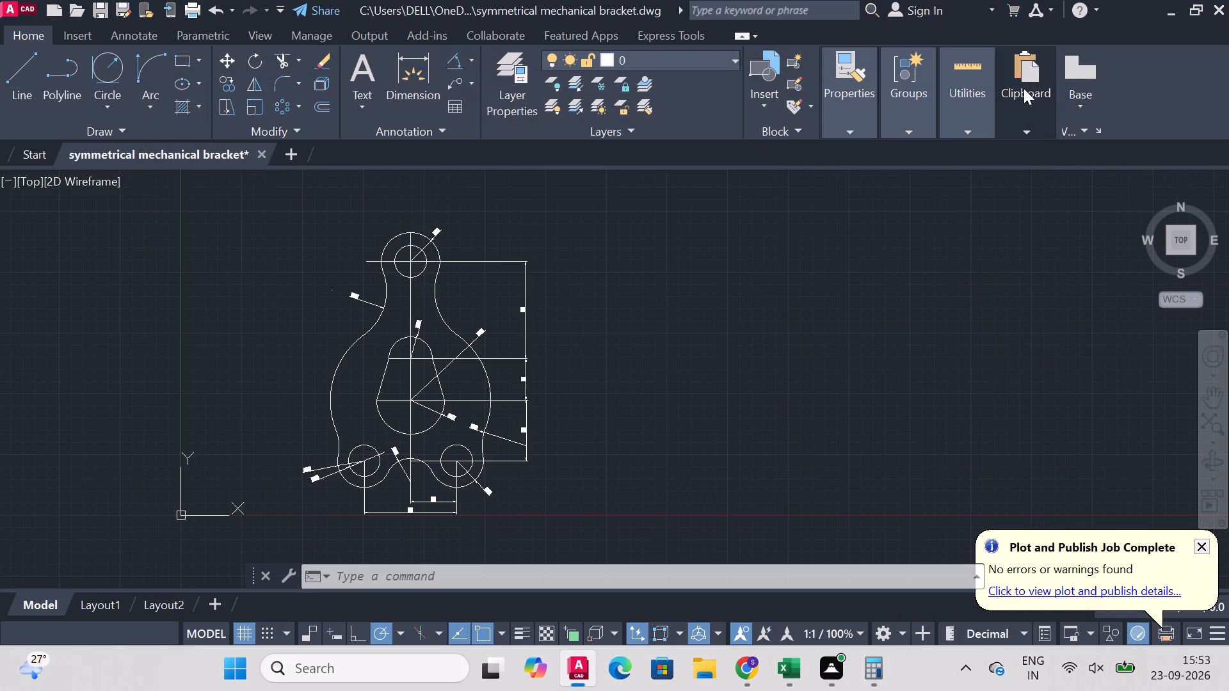
Exit AutoCAD, closing the symmetrical mechanical bracket drawing.
click(1228, 0)
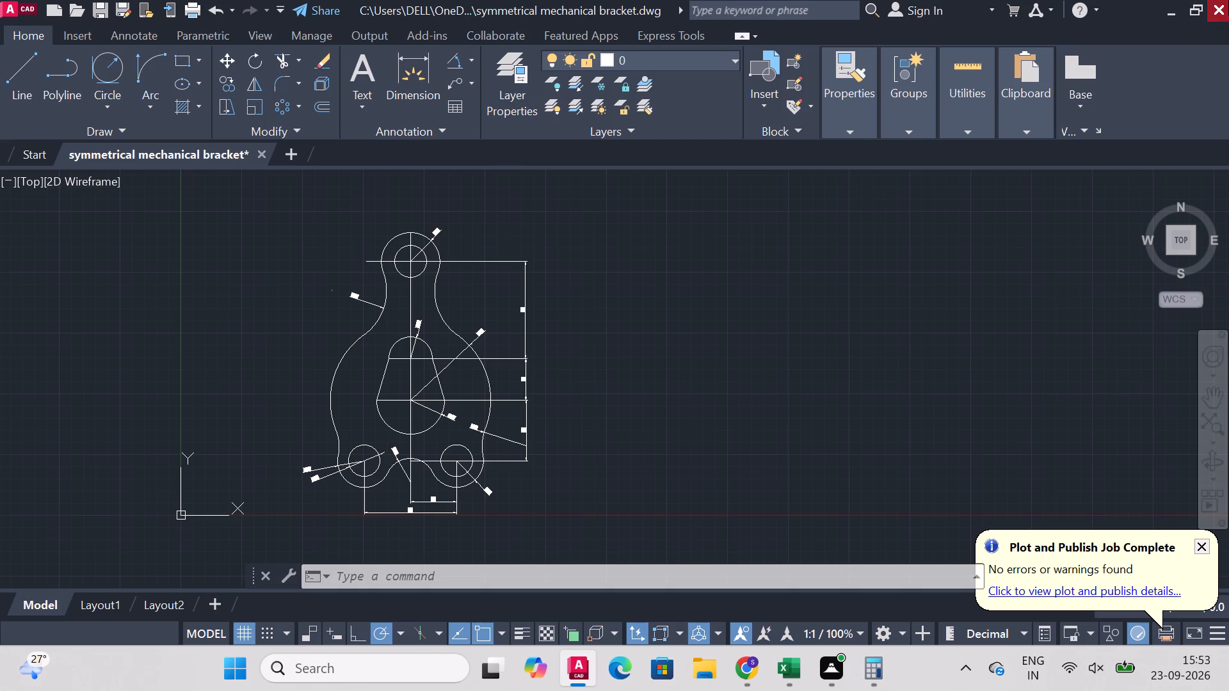
click(619, 380)
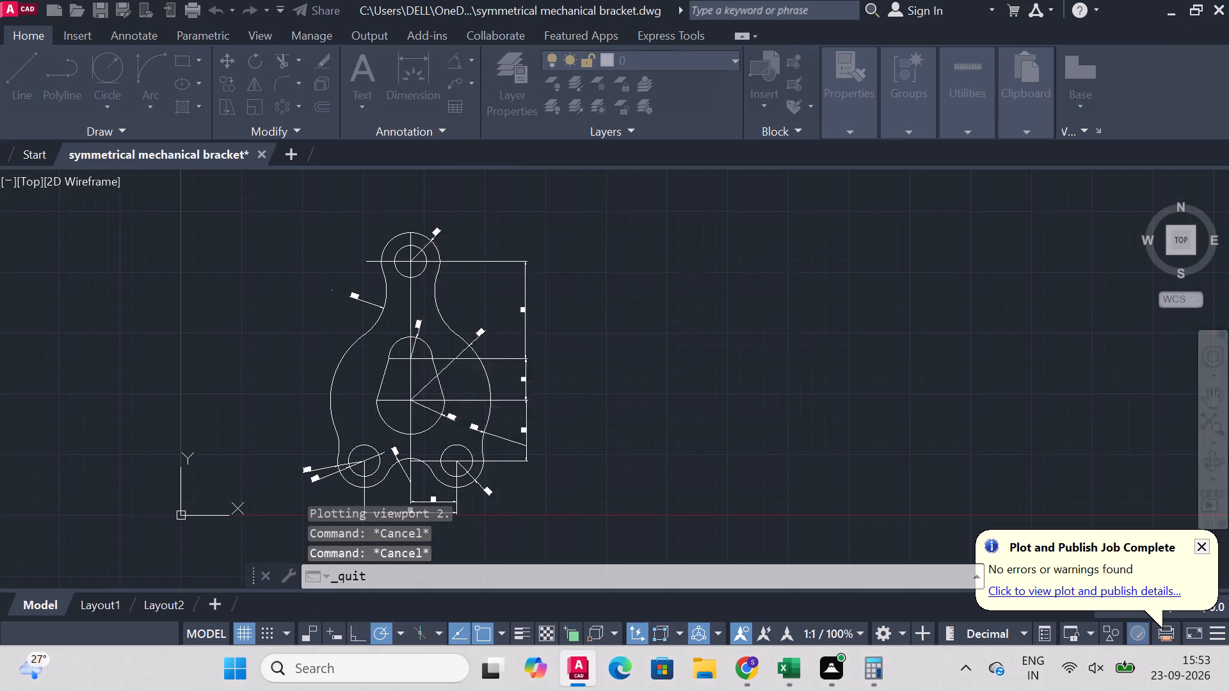
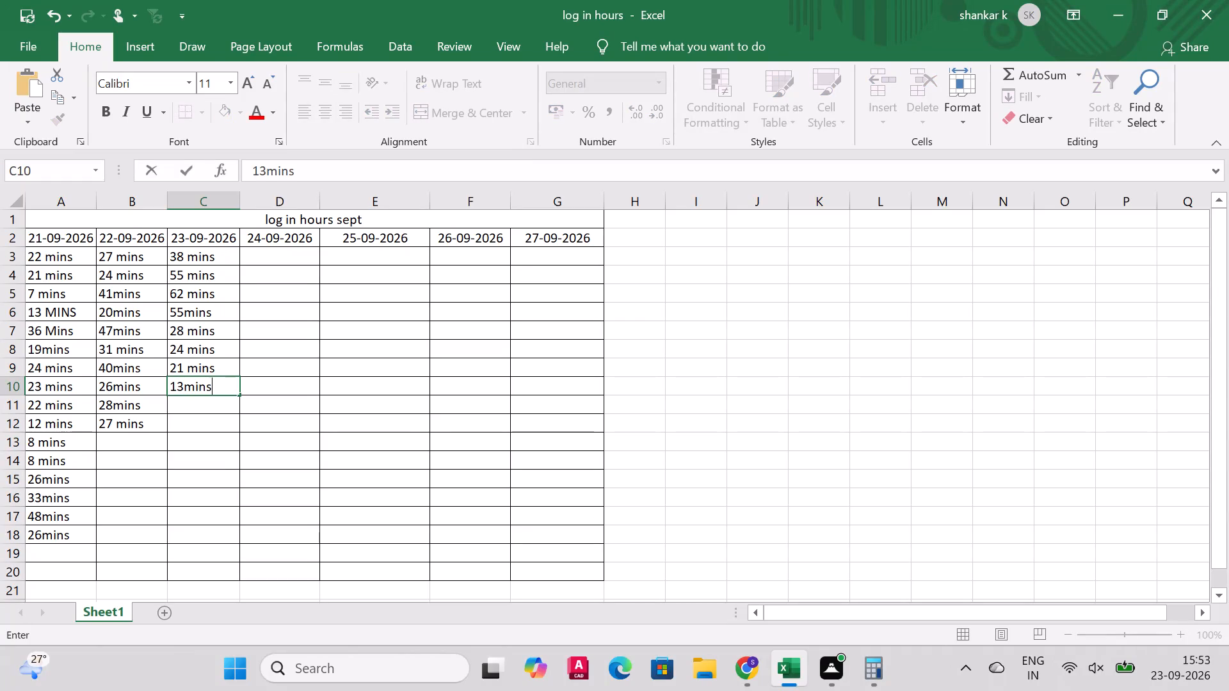
In the Excel log in hours workbook, commit the 13mins entry in cell C10 under 23-09-2026.
click(711, 392)
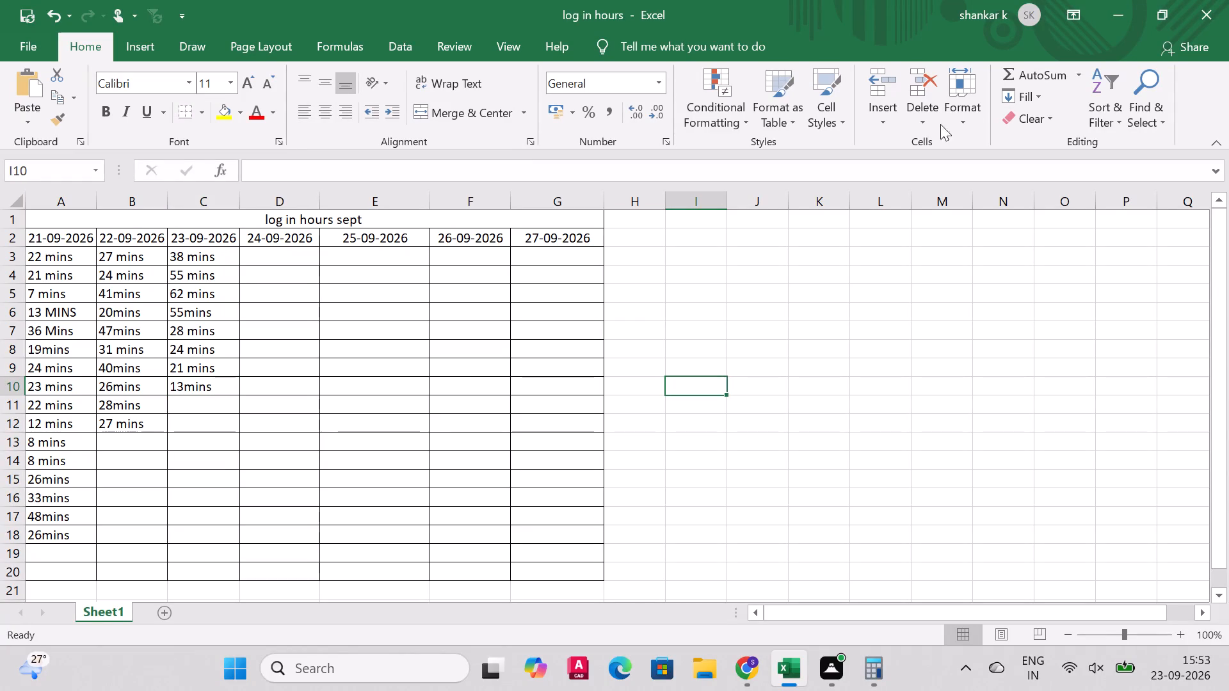